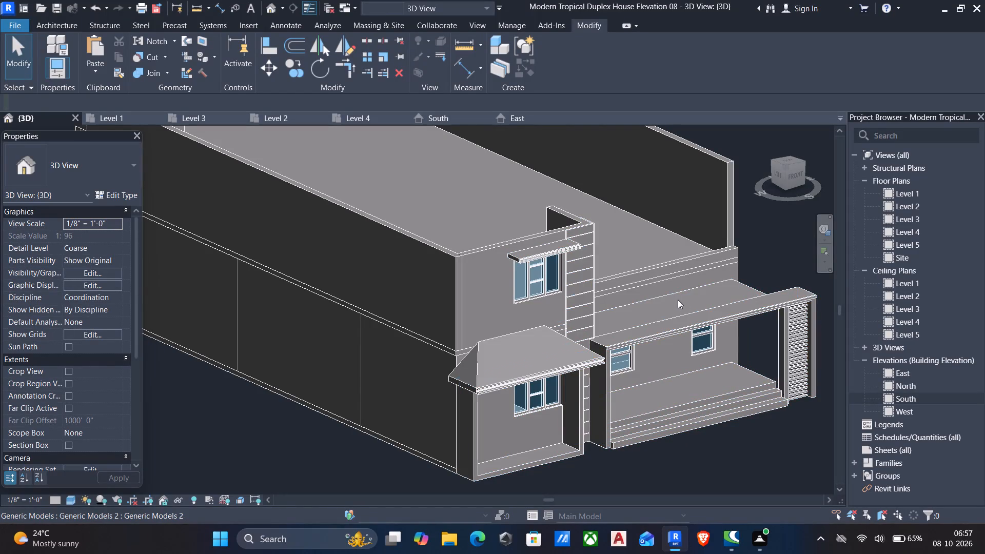
Open the front facade's in-place generic model for editing.
{"action": "scroll", "coordinate": [672, 348], "scroll_direction": "down", "scroll_amount": 6}
{"action": "middle_click_drag", "start_coordinate": [665, 341], "coordinate": [659, 359]}
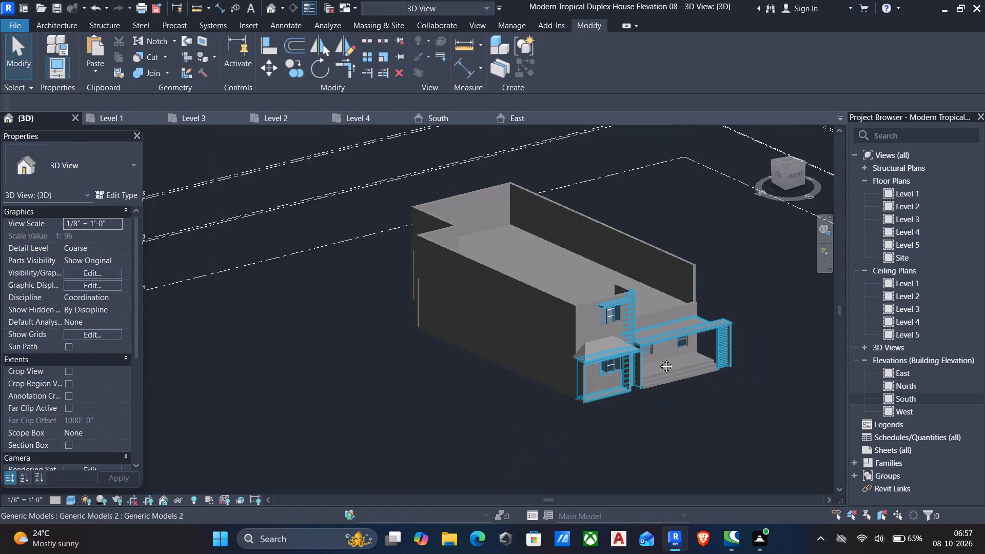
{"action": "middle_click_drag", "start_coordinate": [659, 359], "coordinate": [660, 394]}
{"action": "scroll", "coordinate": [665, 388], "scroll_direction": "up", "scroll_amount": 5}
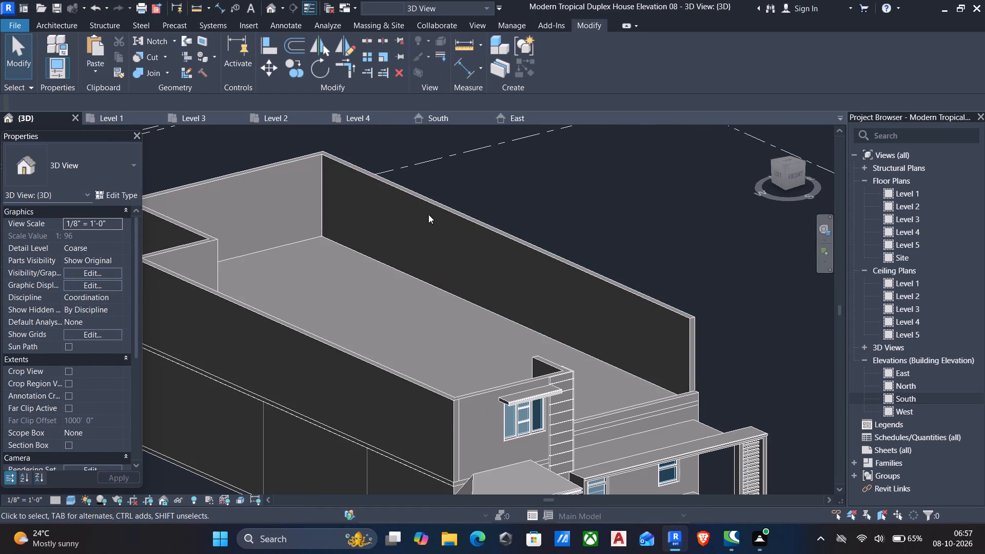
{"action": "scroll", "coordinate": [259, 171], "scroll_direction": "down", "scroll_amount": 2}
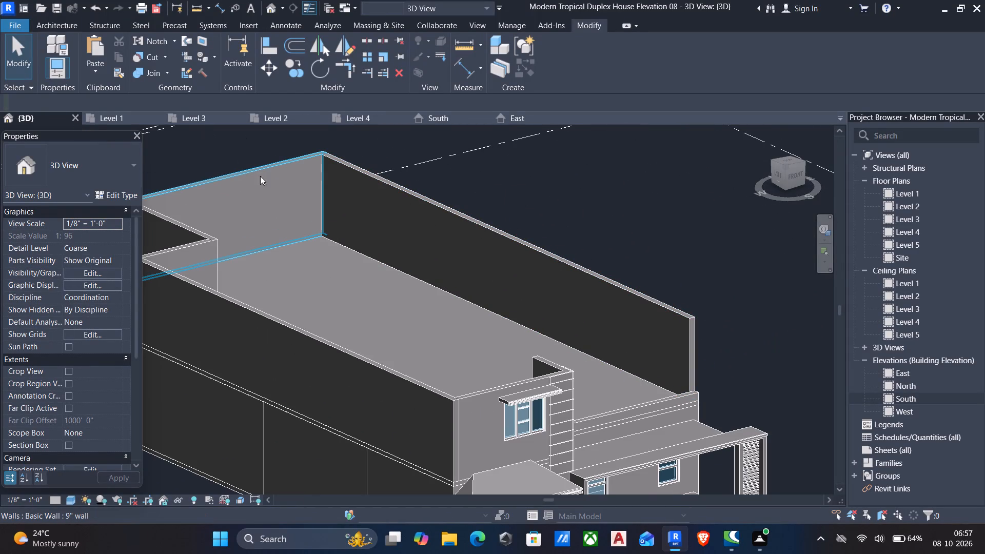
{"action": "scroll", "coordinate": [260, 176], "scroll_direction": "down", "scroll_amount": 3}
{"action": "middle_click_drag", "start_coordinate": [305, 196], "coordinate": [337, 206]}
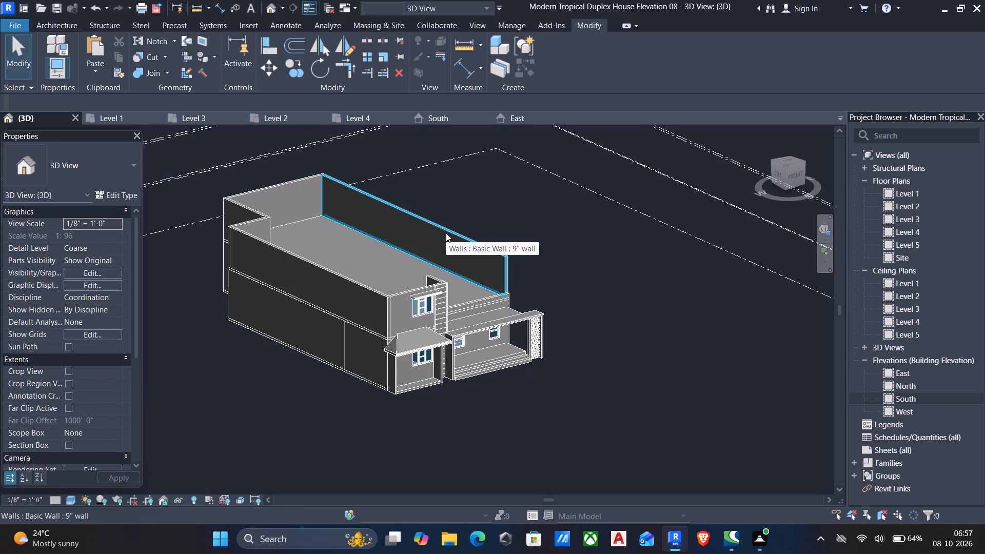
{"action": "scroll", "coordinate": [550, 162], "scroll_direction": "up", "scroll_amount": 4}
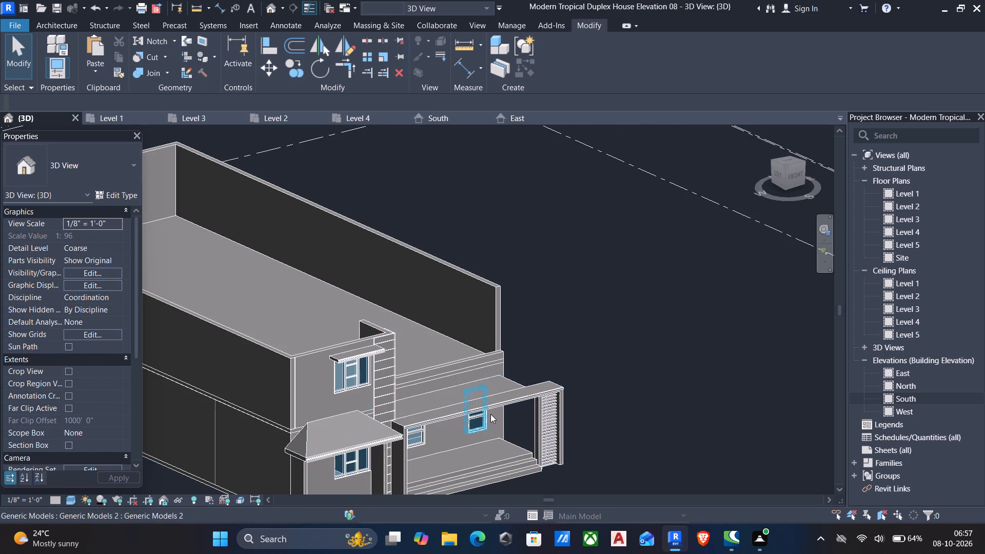
{"action": "left_click", "coordinate": [489, 405]}
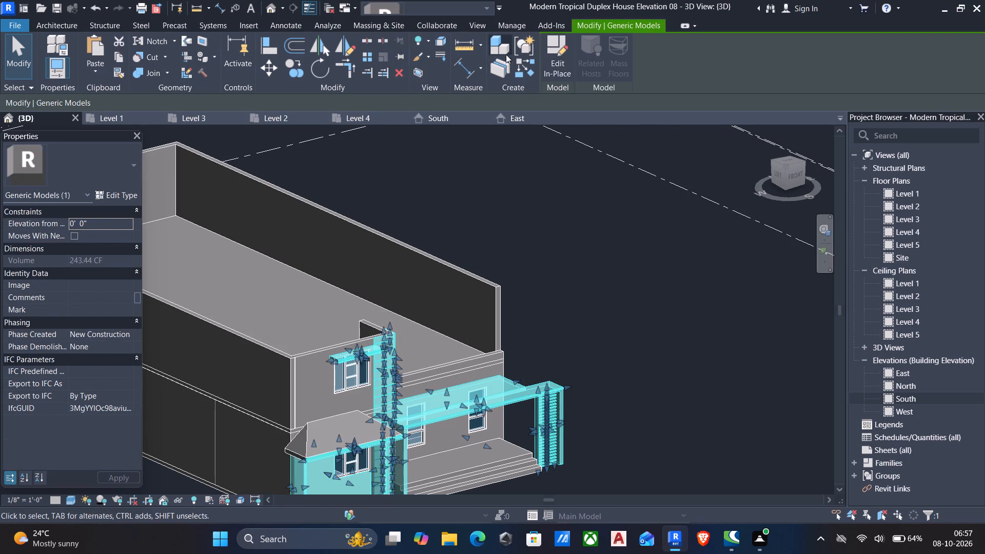
{"action": "left_click", "coordinate": [558, 61]}
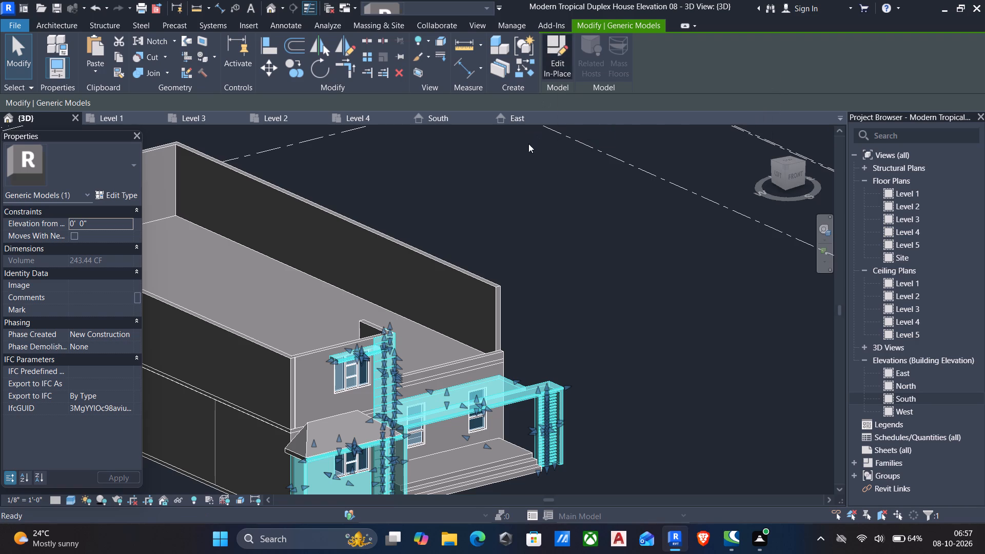
Start a solid extrusion using the front face of the low wall above the porch as its work plane.
{"action": "scroll", "coordinate": [460, 367], "scroll_direction": "up", "scroll_amount": 9}
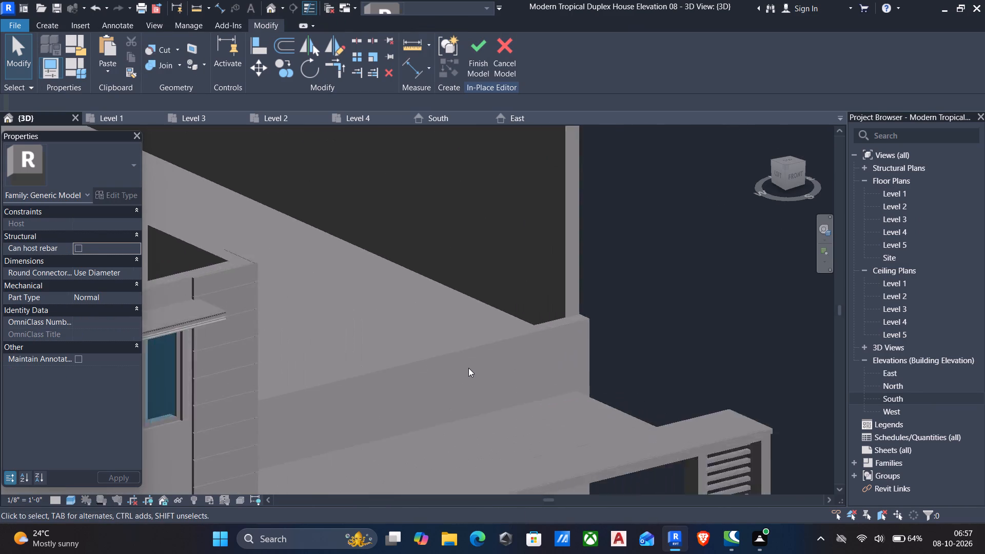
{"action": "scroll", "coordinate": [468, 368], "scroll_direction": "up", "scroll_amount": 1}
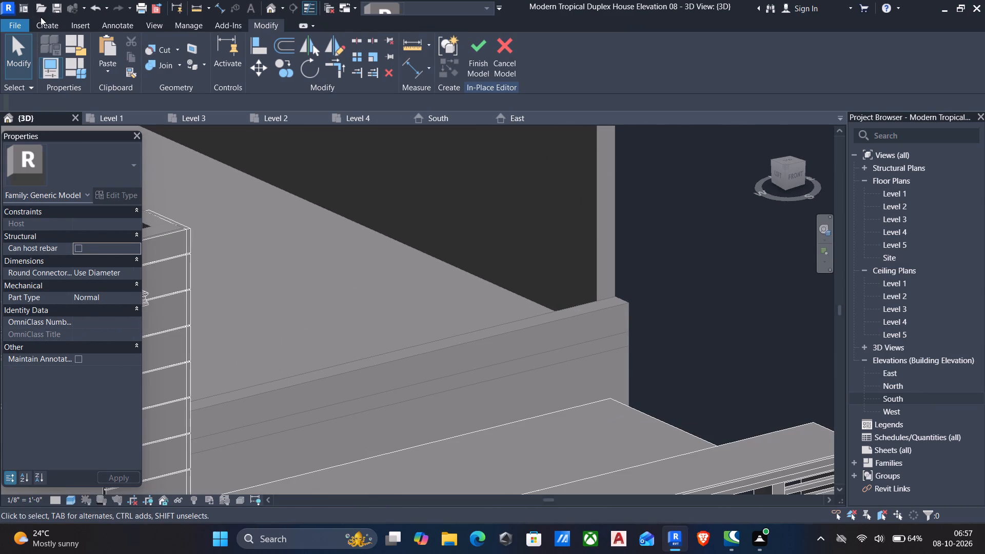
{"action": "left_click", "coordinate": [41, 21]}
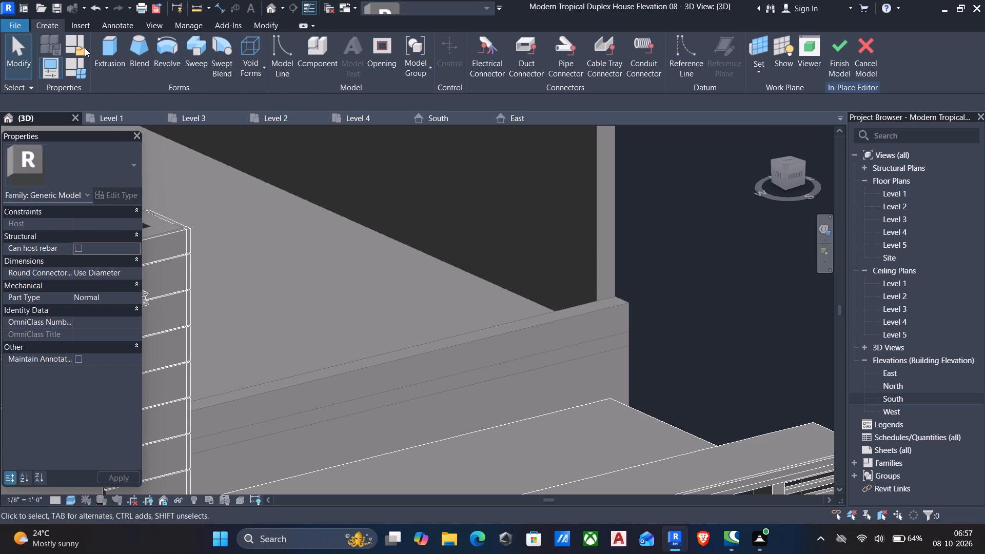
{"action": "left_click", "coordinate": [107, 48]}
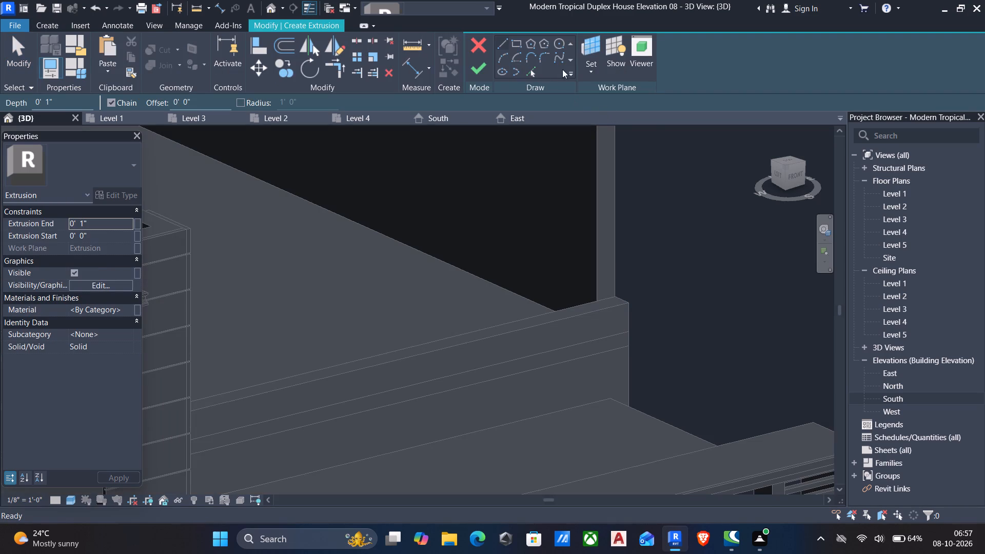
{"action": "left_click", "coordinate": [583, 69]}
{"action": "left_click", "coordinate": [611, 115]}
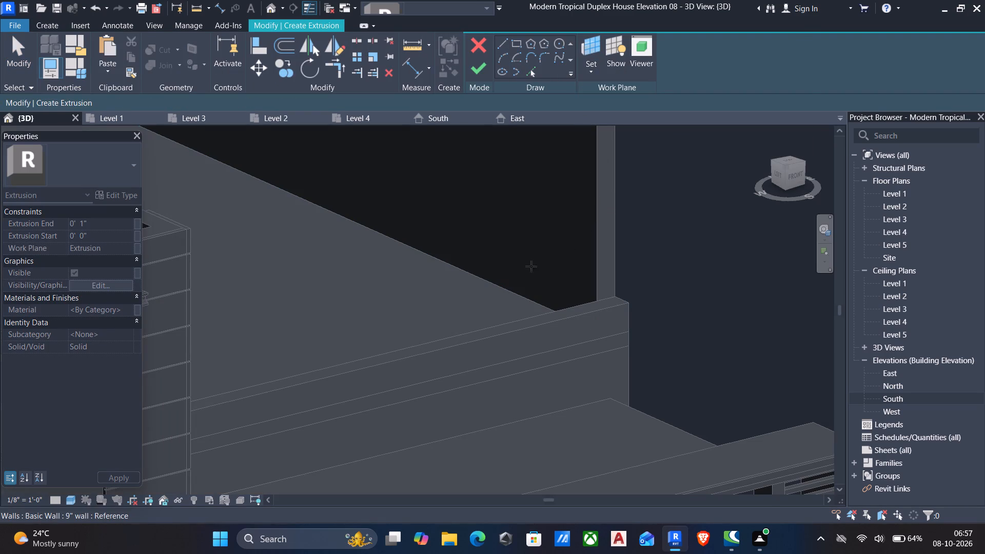
{"action": "left_click", "coordinate": [502, 338]}
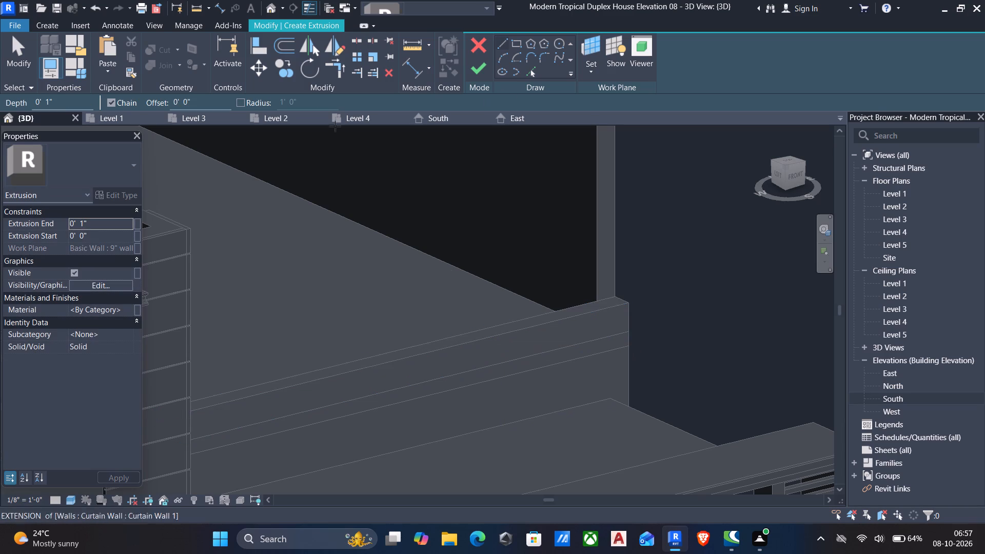
Sketch a rectangle about 17' long and 4" high below the low wall's top edge, running slightly past the wall's outer end.
{"action": "left_click", "coordinate": [515, 42]}
{"action": "left_click", "coordinate": [796, 177]}
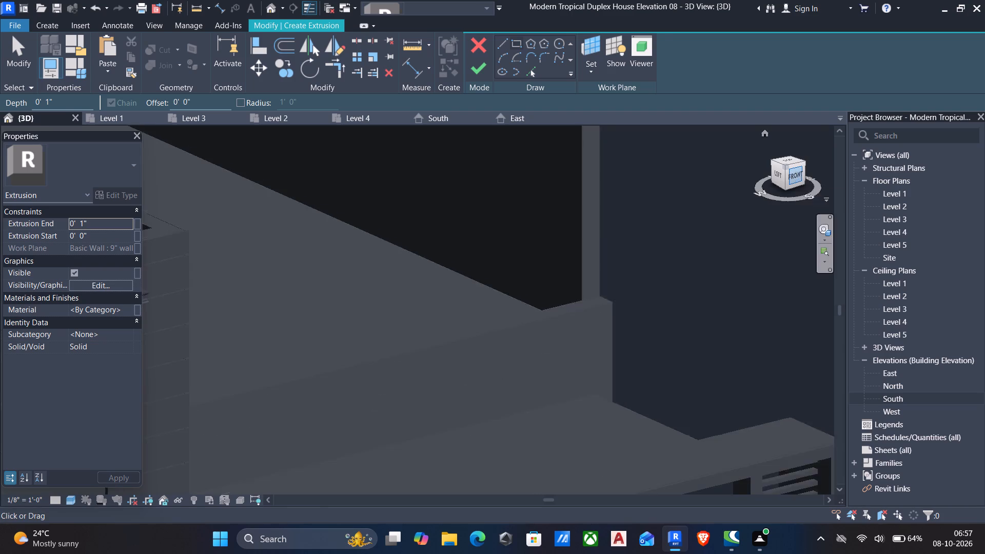
{"action": "scroll", "coordinate": [395, 315], "scroll_direction": "up", "scroll_amount": 3}
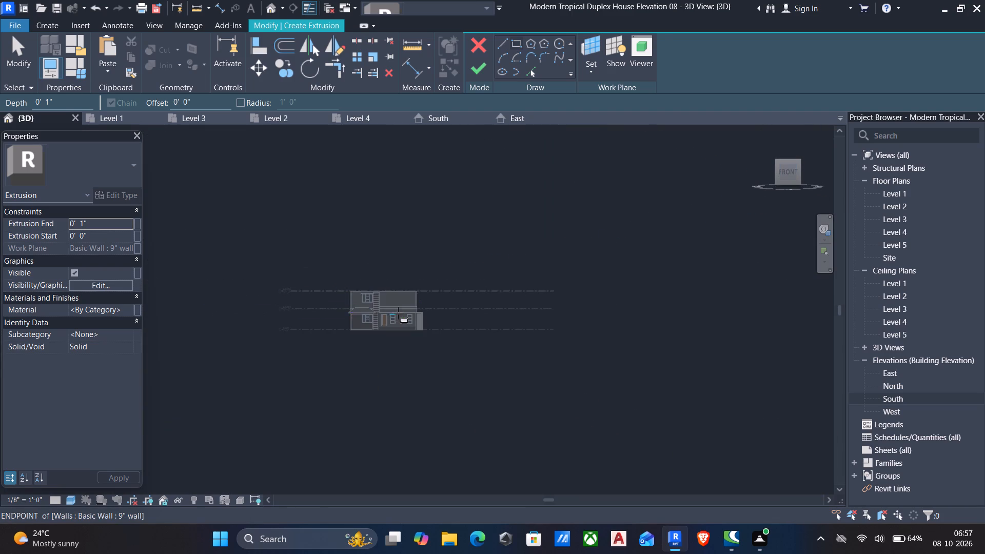
{"action": "scroll", "coordinate": [398, 313], "scroll_direction": "up", "scroll_amount": 12}
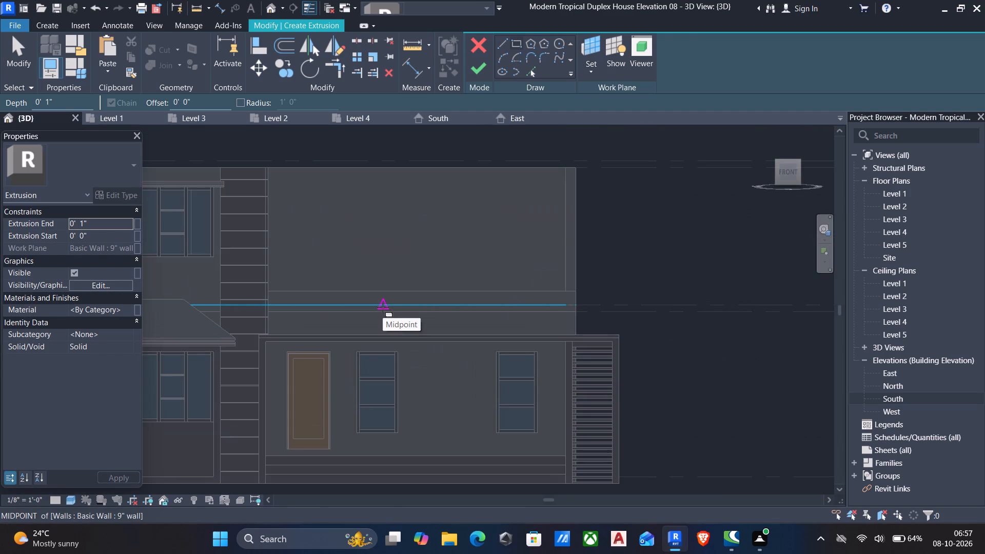
{"action": "scroll", "coordinate": [383, 307], "scroll_direction": "up", "scroll_amount": 6}
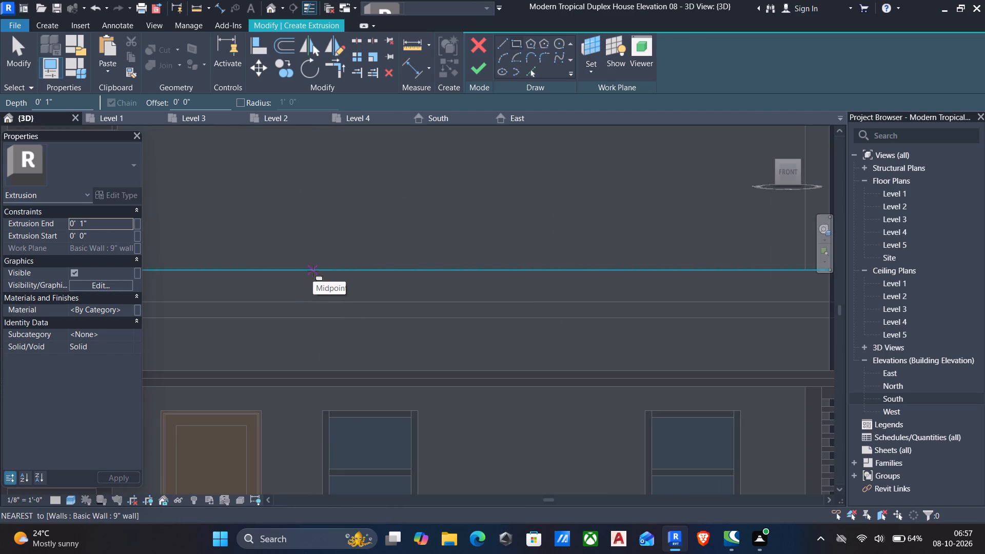
{"action": "left_click", "coordinate": [301, 269]}
{"action": "scroll", "coordinate": [382, 295], "scroll_direction": "down", "scroll_amount": 5}
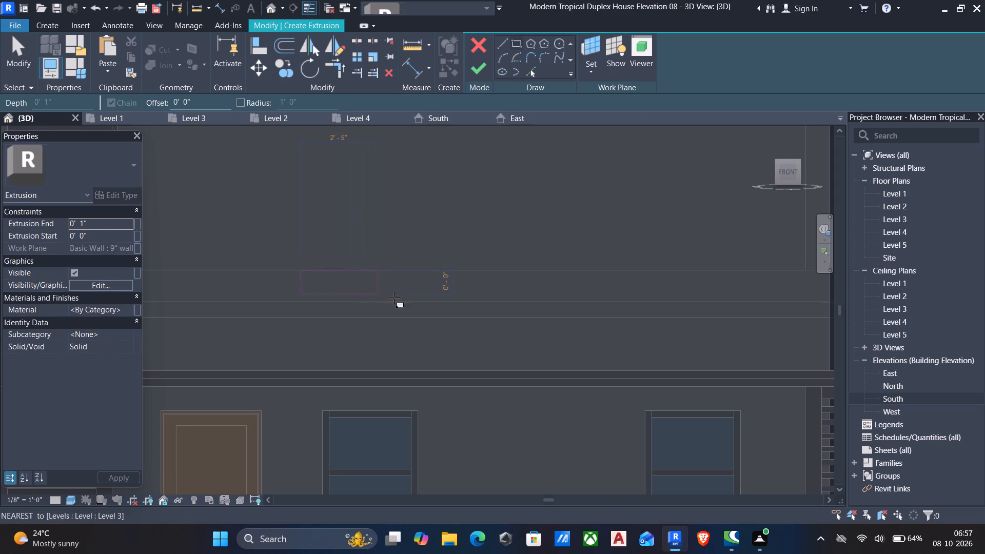
{"action": "middle_click_drag", "start_coordinate": [393, 299], "coordinate": [333, 293]}
{"action": "scroll", "coordinate": [426, 282], "scroll_direction": "up", "scroll_amount": 5}
{"action": "scroll", "coordinate": [616, 279], "scroll_direction": "up", "scroll_amount": 4}
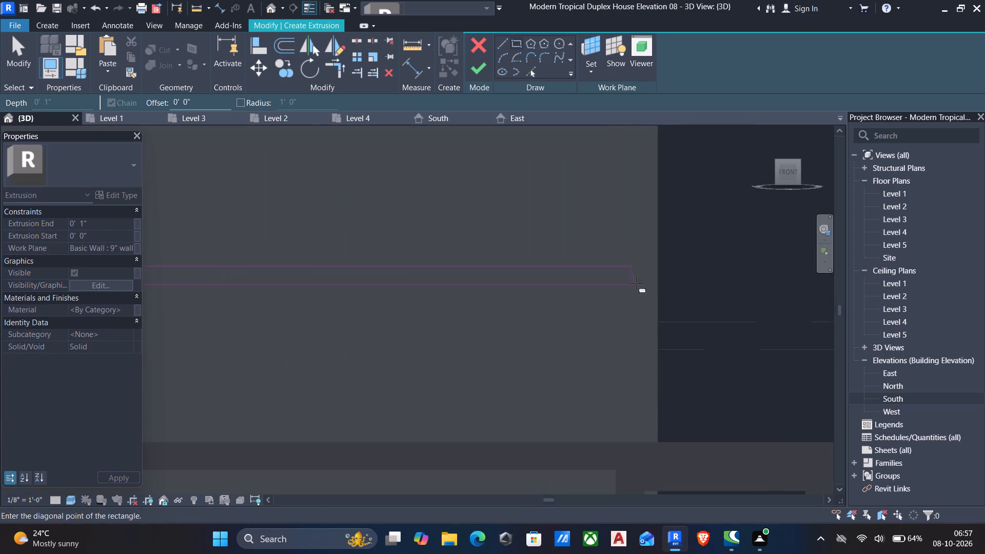
{"action": "left_click", "coordinate": [679, 286]}
{"action": "key", "text": "6"}
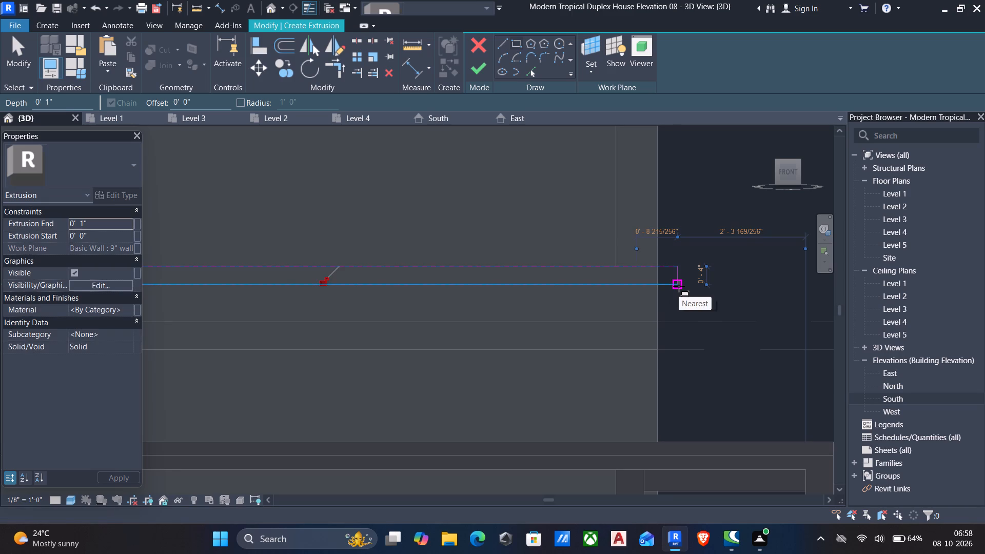
{"action": "key", "text": "Escape"}
{"action": "key", "text": "Escape"}
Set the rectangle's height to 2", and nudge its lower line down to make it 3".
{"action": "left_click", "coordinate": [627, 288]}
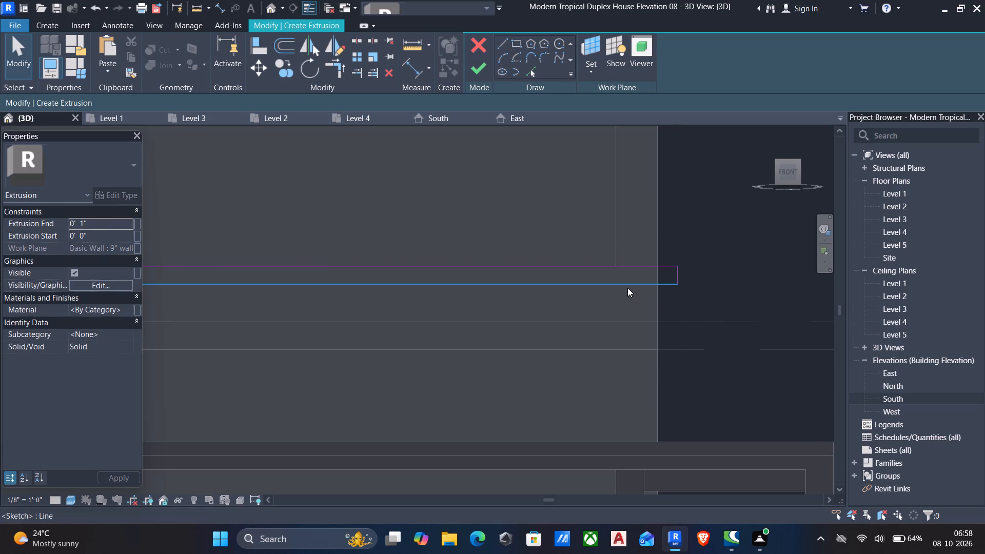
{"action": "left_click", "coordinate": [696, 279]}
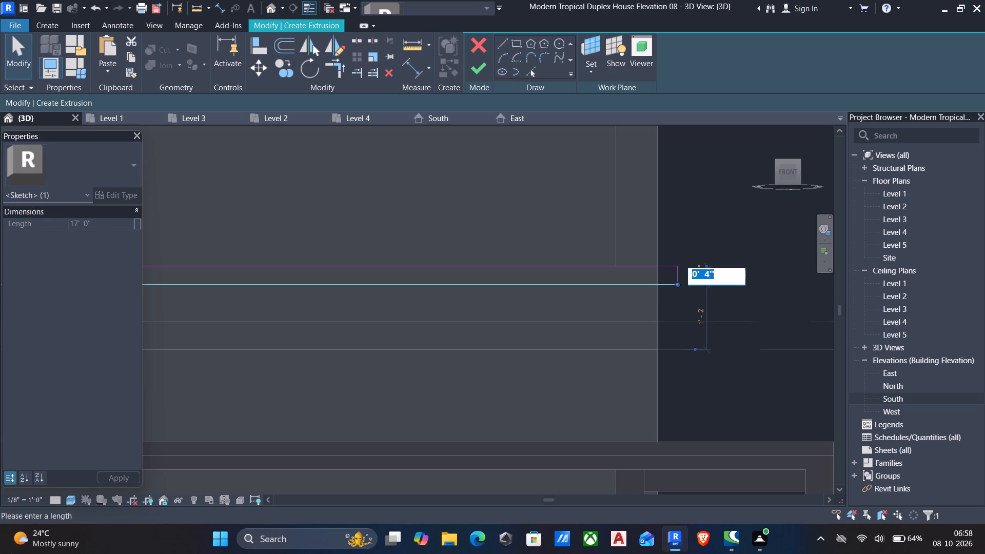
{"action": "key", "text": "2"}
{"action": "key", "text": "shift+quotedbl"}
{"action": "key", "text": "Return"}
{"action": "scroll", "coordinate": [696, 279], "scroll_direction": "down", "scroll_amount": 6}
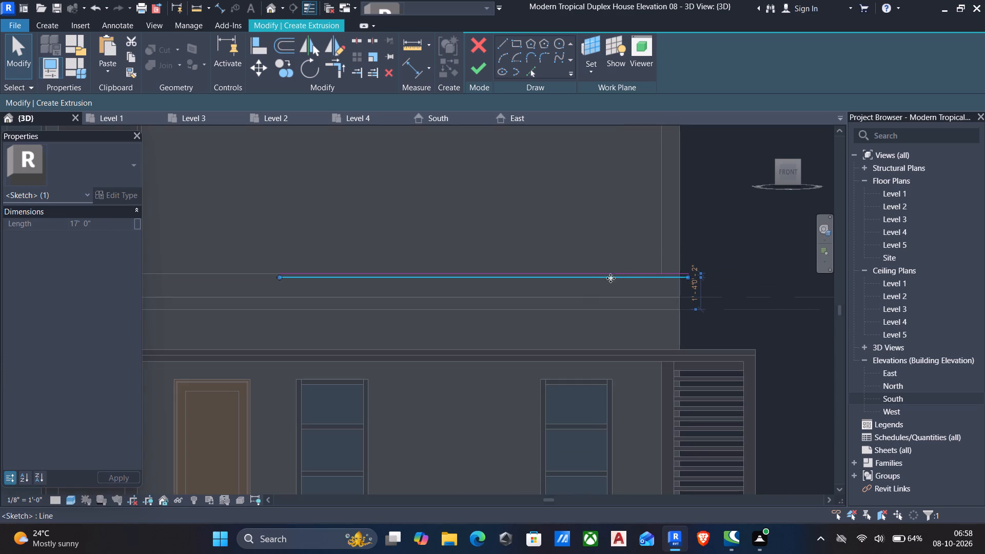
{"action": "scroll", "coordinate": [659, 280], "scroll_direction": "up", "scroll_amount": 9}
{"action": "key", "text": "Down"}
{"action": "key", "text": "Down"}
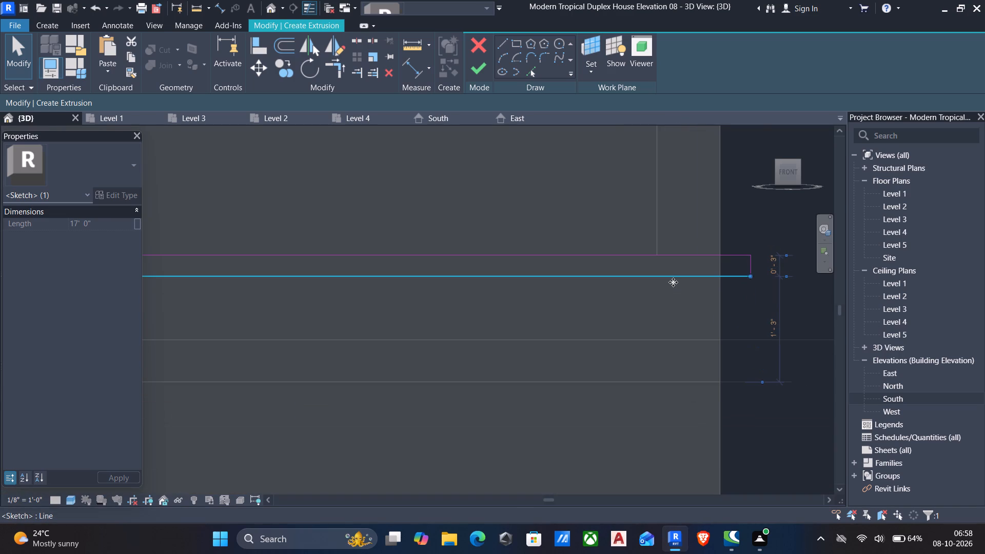
Finish the sketch of the 1" deep extrusion along the low wall's top edge.
{"action": "scroll", "coordinate": [673, 282], "scroll_direction": "down", "scroll_amount": 12}
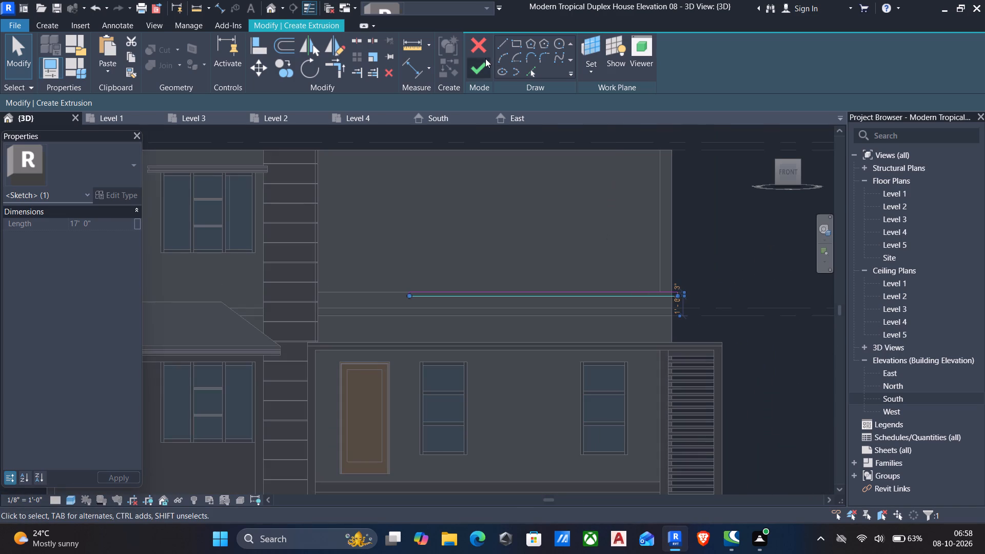
{"action": "left_click", "coordinate": [472, 71]}
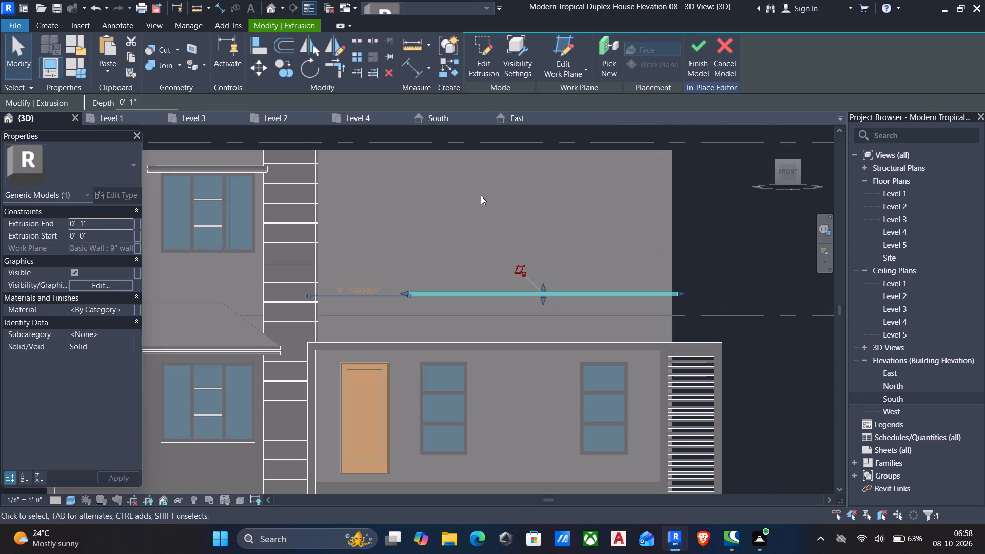
{"action": "key", "text": "Escape"}
Reopen the sketch of the low wall's top band and set the rectangle's height to 4".
{"action": "scroll", "coordinate": [481, 200], "scroll_direction": "down", "scroll_amount": 3}
{"action": "middle_click_drag", "start_coordinate": [483, 211], "coordinate": [517, 287], "text": "shift"}
{"action": "scroll", "coordinate": [517, 287], "scroll_direction": "down", "scroll_amount": 2, "text": "shift"}
{"action": "middle_click_drag", "start_coordinate": [585, 337], "coordinate": [564, 251]}
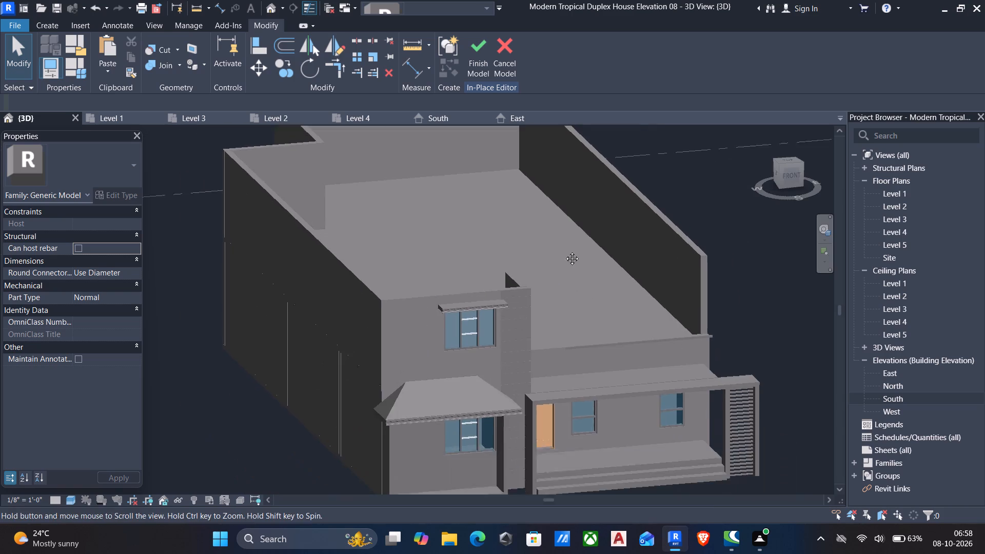
{"action": "middle_click_drag", "start_coordinate": [564, 251], "coordinate": [557, 234]}
{"action": "scroll", "coordinate": [641, 323], "scroll_direction": "up", "scroll_amount": 6}
{"action": "scroll", "coordinate": [532, 206], "scroll_direction": "up", "scroll_amount": 6}
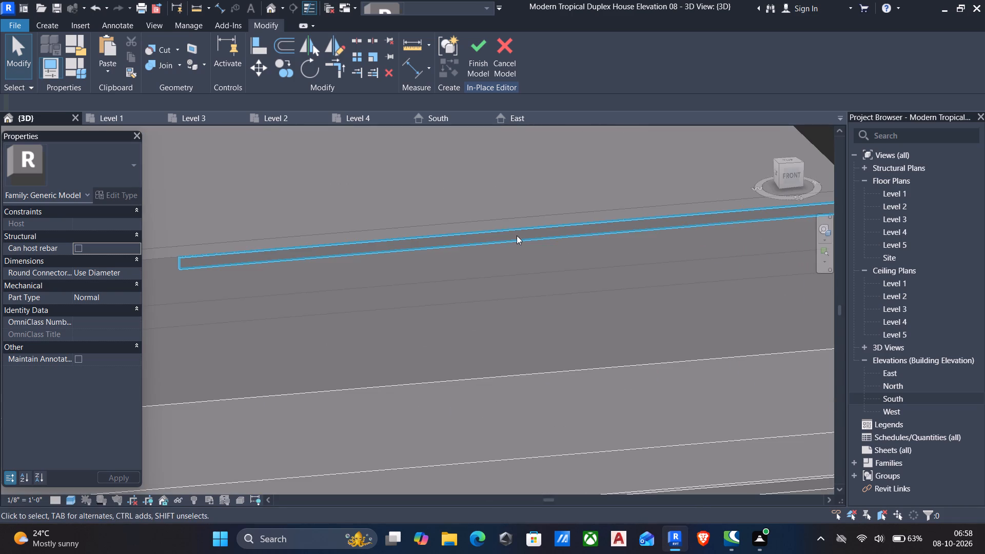
{"action": "left_click", "coordinate": [517, 235]}
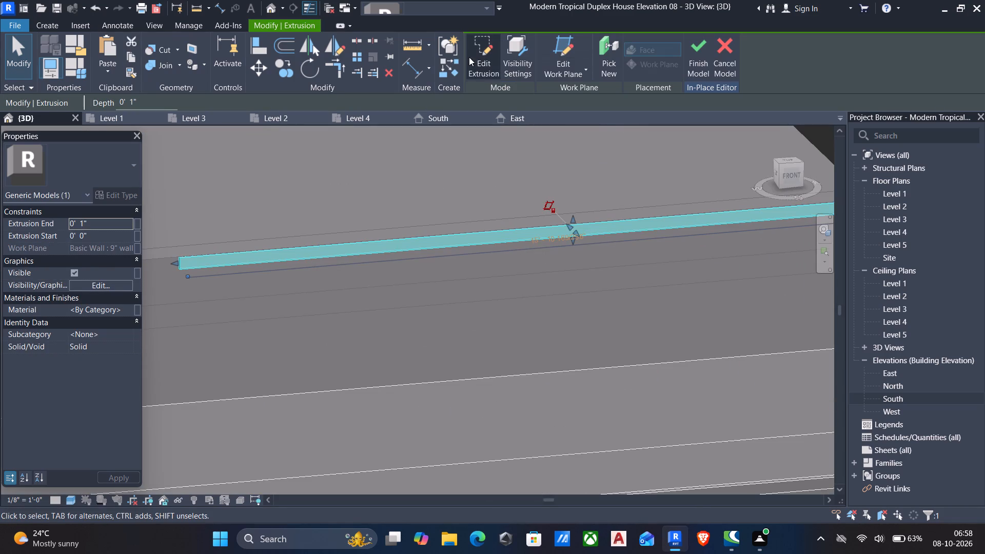
{"action": "left_click", "coordinate": [478, 60]}
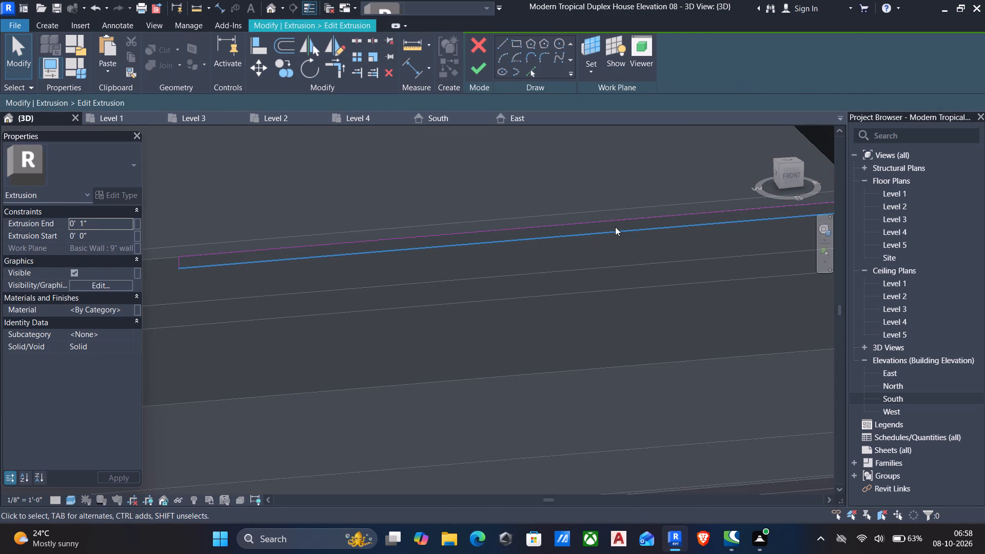
{"action": "left_click", "coordinate": [616, 231]}
{"action": "scroll", "coordinate": [636, 282], "scroll_direction": "down", "scroll_amount": 4}
{"action": "middle_click_drag", "start_coordinate": [546, 306], "coordinate": [399, 302]}
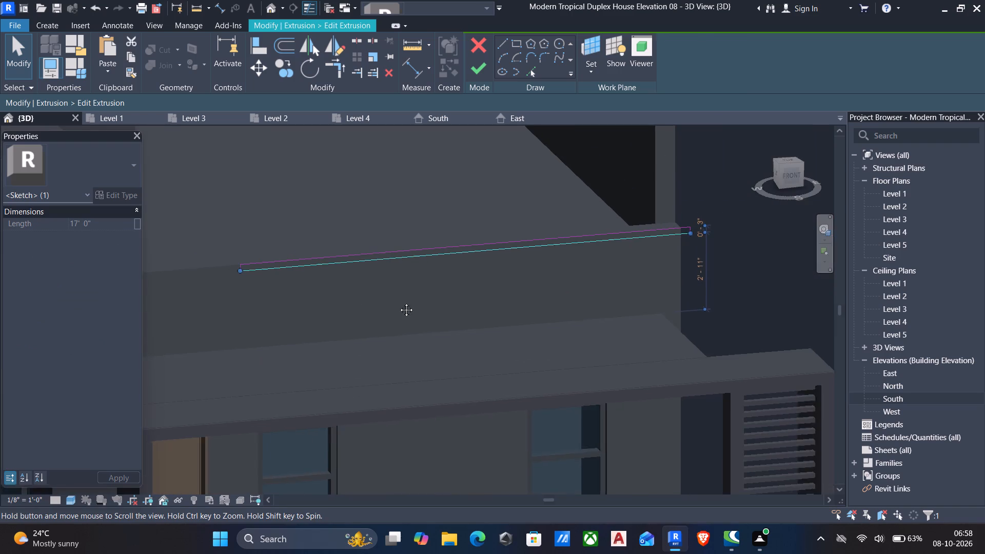
{"action": "middle_click_drag", "start_coordinate": [399, 302], "coordinate": [337, 301]}
{"action": "scroll", "coordinate": [576, 209], "scroll_direction": "up", "scroll_amount": 5}
{"action": "scroll", "coordinate": [674, 255], "scroll_direction": "up", "scroll_amount": 5}
{"action": "left_click", "coordinate": [671, 241]}
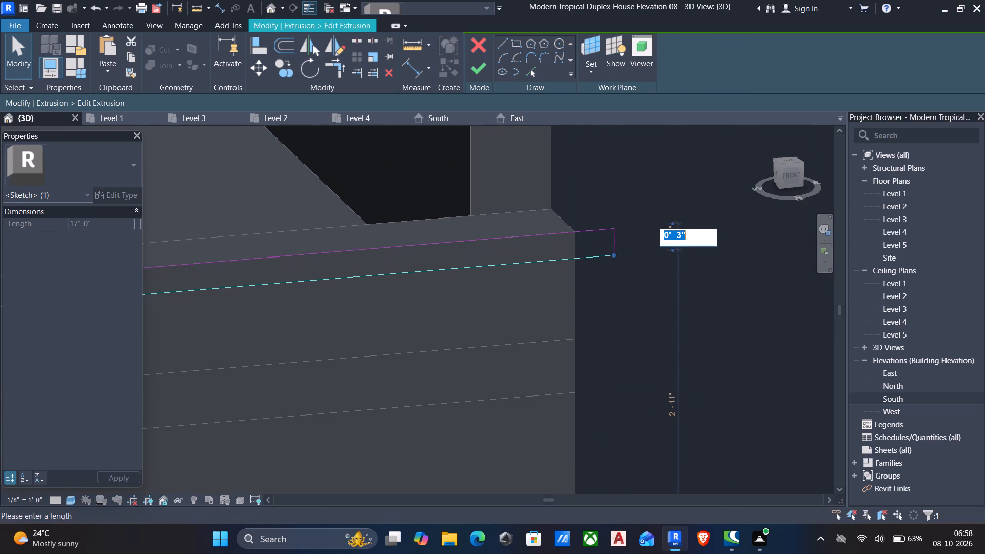
{"action": "key", "text": "4"}
{"action": "key", "text": "shift+quotedbl"}
{"action": "key", "text": "Return"}
{"action": "scroll", "coordinate": [660, 251], "scroll_direction": "down", "scroll_amount": 6}
{"action": "middle_click_drag", "start_coordinate": [648, 271], "coordinate": [736, 212]}
{"action": "scroll", "coordinate": [736, 210], "scroll_direction": "up", "scroll_amount": 1}
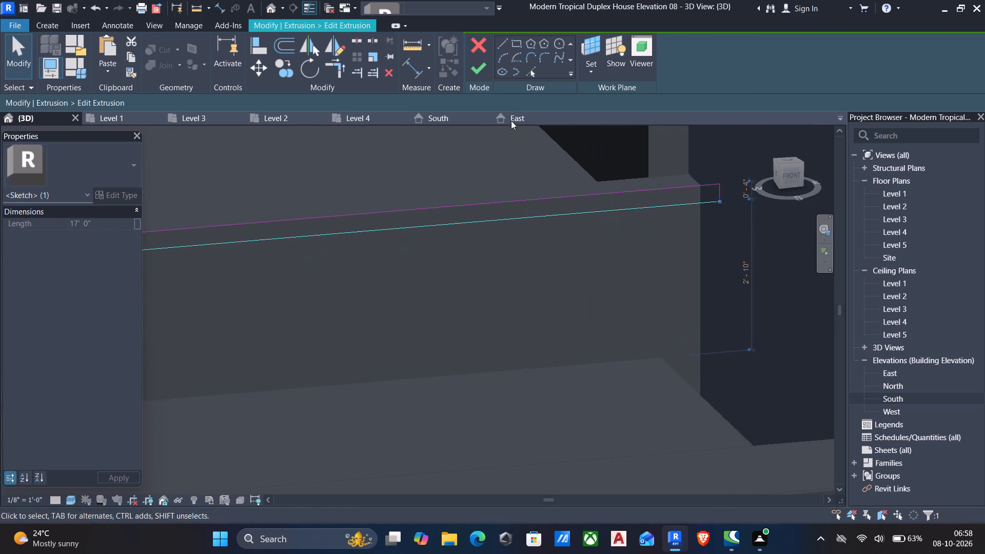
Finish the edited sketch of the low wall's top band and deselect the band.
{"action": "left_click", "coordinate": [482, 69]}
{"action": "scroll", "coordinate": [493, 193], "scroll_direction": "down", "scroll_amount": 6}
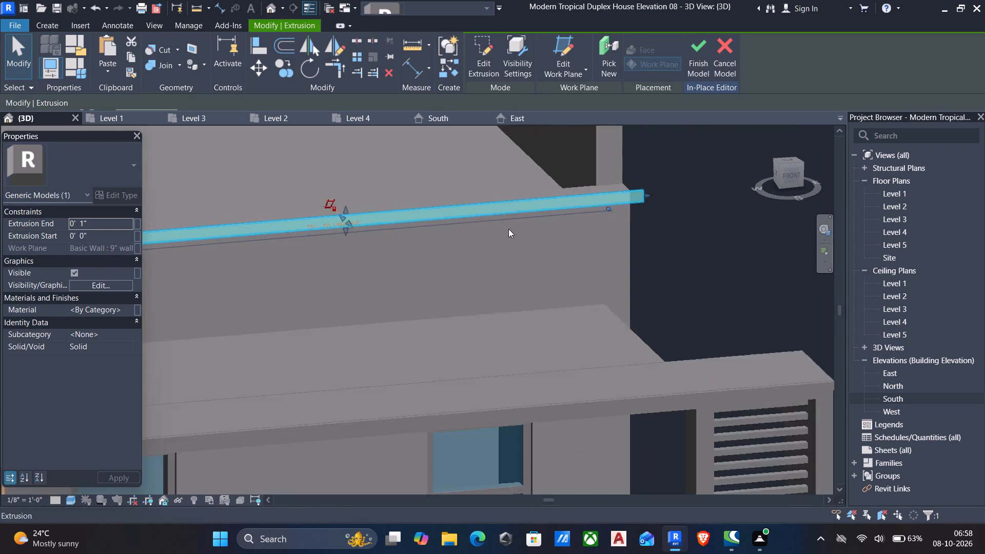
{"action": "middle_click_drag", "start_coordinate": [515, 232], "coordinate": [641, 233]}
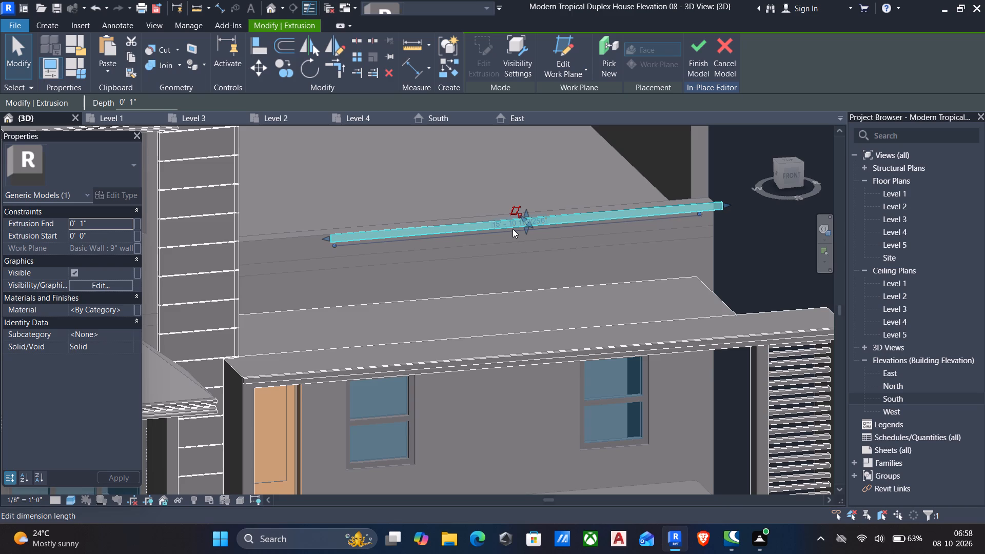
{"action": "key", "text": "Escape"}
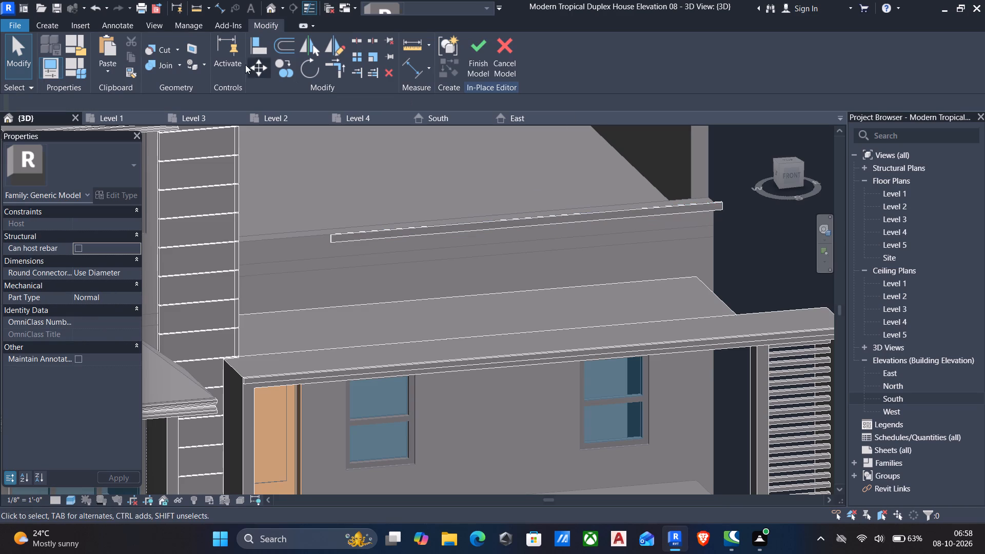
Start another extrusion in the same in-place model and pick the low wall's top face as its work plane.
{"action": "left_click", "coordinate": [43, 21]}
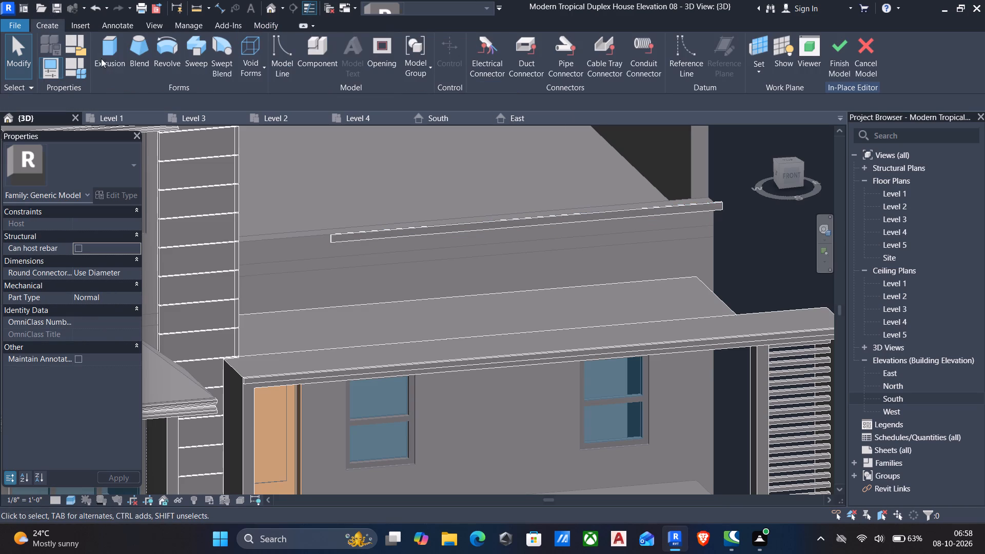
{"action": "left_click", "coordinate": [111, 53]}
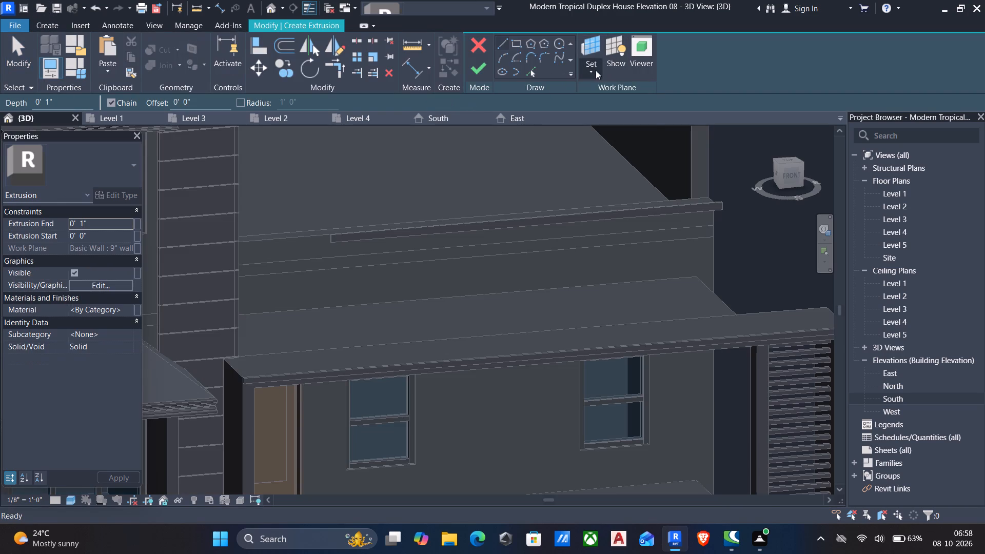
{"action": "left_click", "coordinate": [592, 71]}
{"action": "left_click", "coordinate": [618, 122]}
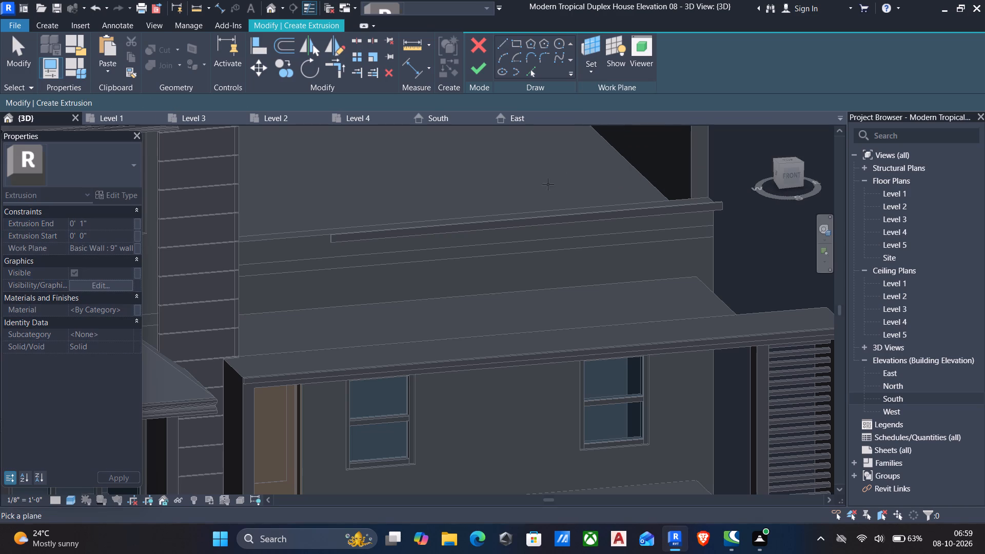
{"action": "scroll", "coordinate": [535, 205], "scroll_direction": "down", "scroll_amount": 3}
{"action": "middle_click_drag", "start_coordinate": [535, 212], "coordinate": [568, 341]}
{"action": "scroll", "coordinate": [568, 341], "scroll_direction": "down", "scroll_amount": 1, "text": "shift"}
{"action": "middle_click_drag", "start_coordinate": [568, 341], "coordinate": [466, 209]}
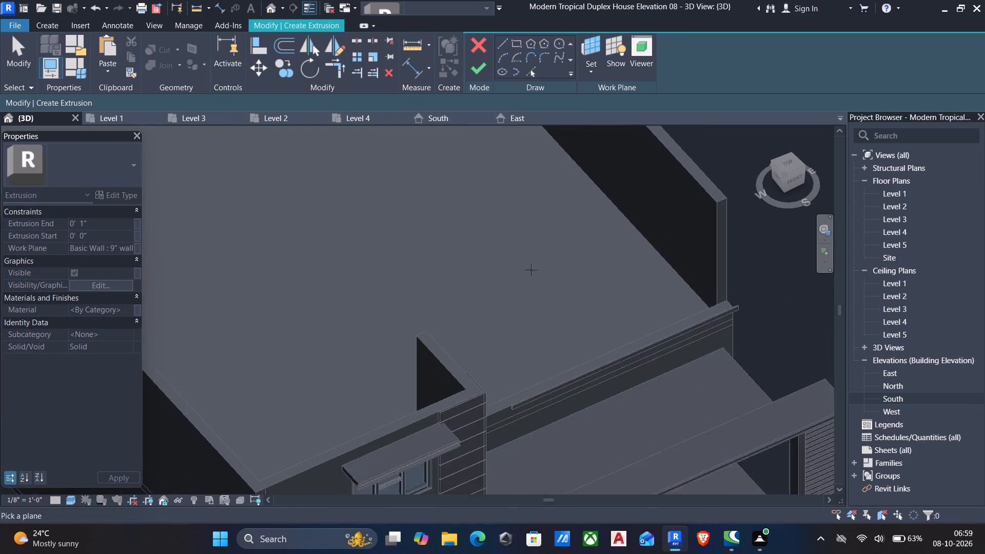
{"action": "scroll", "coordinate": [590, 294], "scroll_direction": "up", "scroll_amount": 5}
{"action": "scroll", "coordinate": [681, 348], "scroll_direction": "up", "scroll_amount": 5}
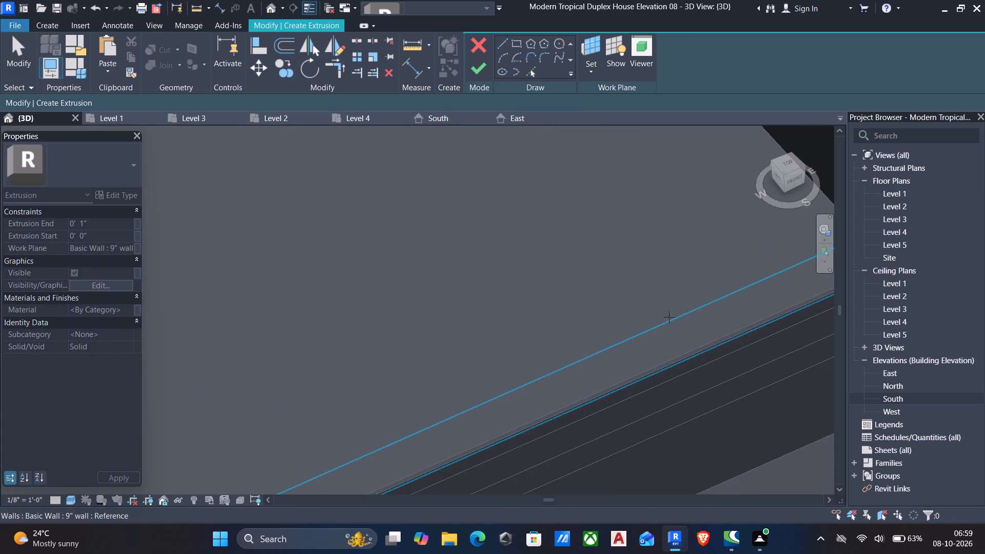
{"action": "left_click", "coordinate": [669, 322]}
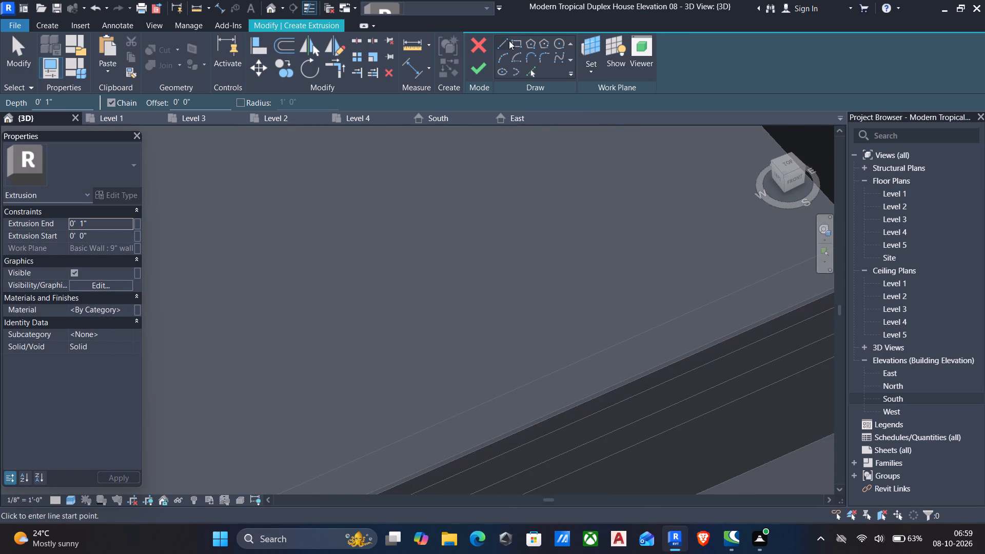
Sketch a rectangle about 4 1/2" wide on the wall top, from its rear outer corner to just past the front band's inner end.
{"action": "left_click", "coordinate": [515, 43]}
{"action": "scroll", "coordinate": [518, 109], "scroll_direction": "down", "scroll_amount": 6}
{"action": "middle_click_drag", "start_coordinate": [521, 191], "coordinate": [462, 222]}
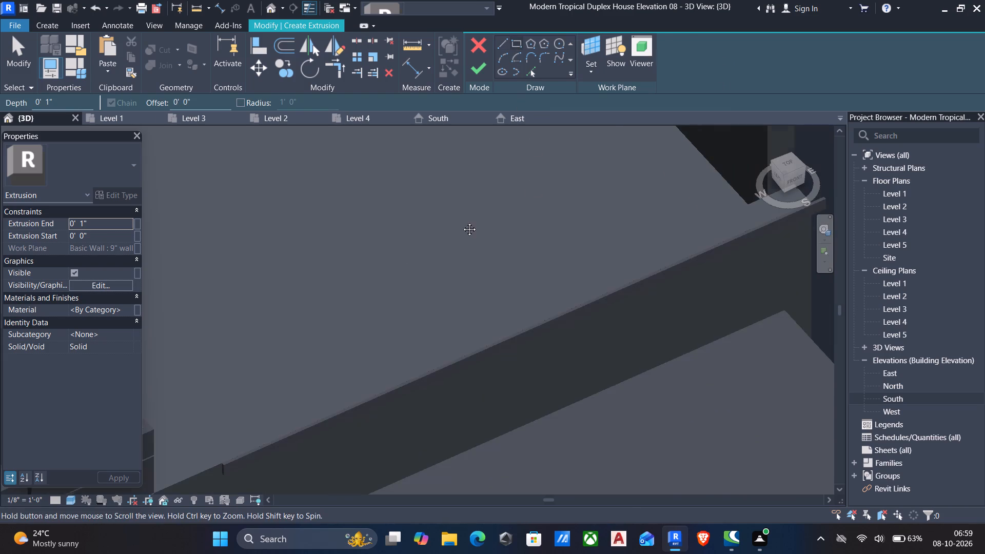
{"action": "middle_click_drag", "start_coordinate": [462, 222], "coordinate": [324, 270]}
{"action": "scroll", "coordinate": [460, 277], "scroll_direction": "up", "scroll_amount": 6}
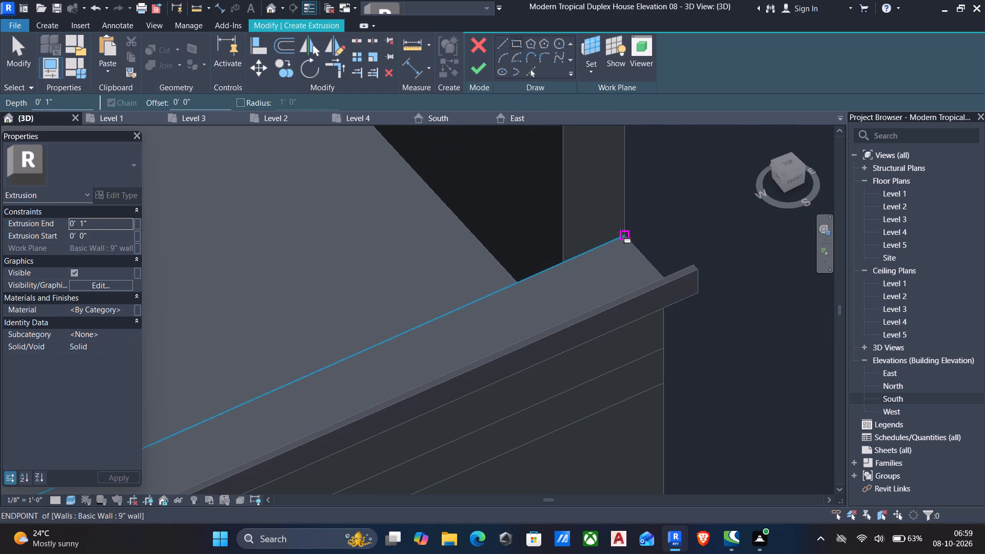
{"action": "left_click", "coordinate": [621, 233]}
{"action": "scroll", "coordinate": [599, 273], "scroll_direction": "down", "scroll_amount": 2}
{"action": "middle_click_drag", "start_coordinate": [590, 291], "coordinate": [688, 231]}
{"action": "middle_click_drag", "start_coordinate": [495, 326], "coordinate": [761, 204]}
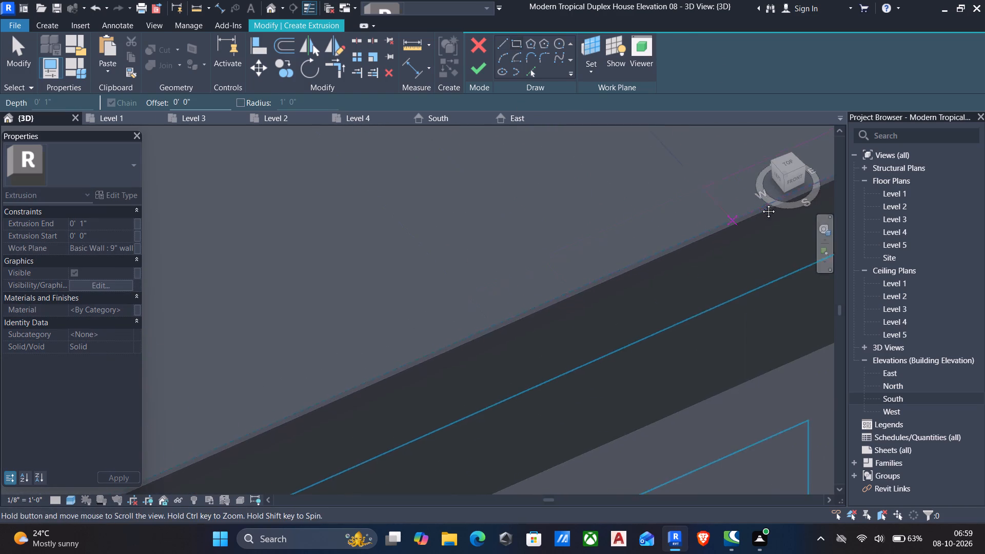
{"action": "middle_click_drag", "start_coordinate": [761, 204], "coordinate": [761, 203]}
{"action": "middle_click_drag", "start_coordinate": [518, 322], "coordinate": [727, 183]}
{"action": "middle_click_drag", "start_coordinate": [426, 322], "coordinate": [517, 293]}
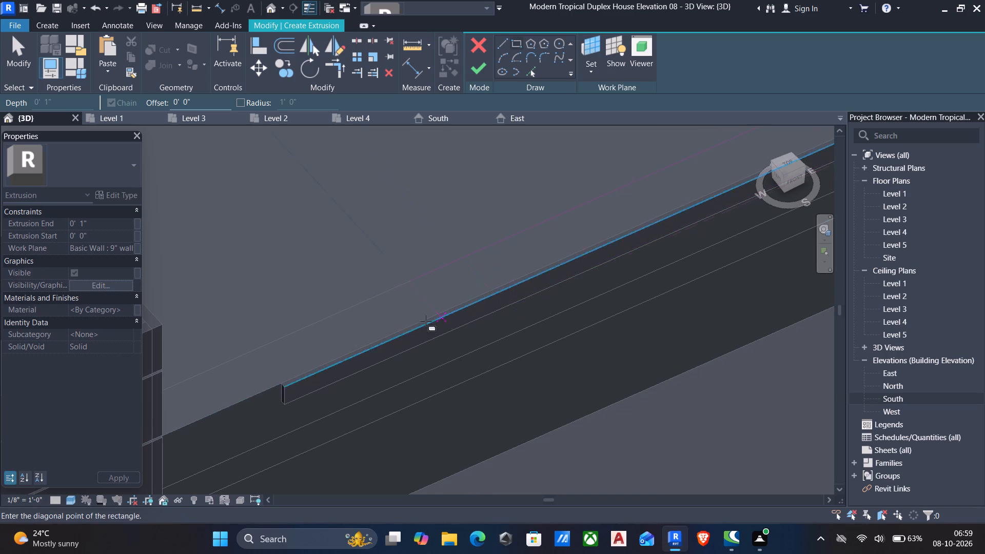
{"action": "scroll", "coordinate": [280, 364], "scroll_direction": "up", "scroll_amount": 10}
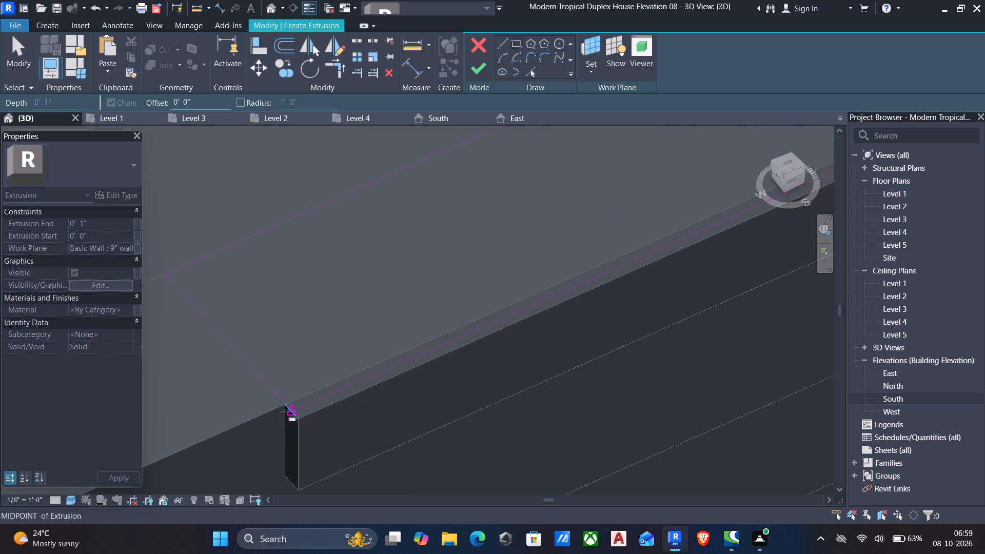
{"action": "left_click", "coordinate": [226, 338]}
{"action": "key", "text": "Escape"}
{"action": "key", "text": "Escape"}
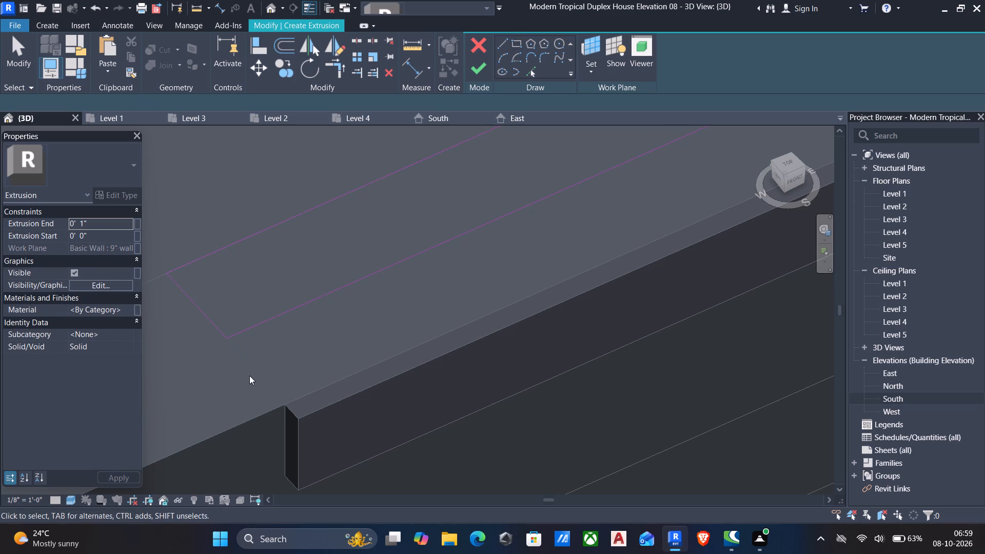
Nudge the rectangle's inner short line slightly toward the wall's outer end, and finish the 1" high extrusion.
{"action": "scroll", "coordinate": [245, 360], "scroll_direction": "down", "scroll_amount": 5}
{"action": "middle_click", "coordinate": [250, 362], "text": "shift"}
{"action": "scroll", "coordinate": [251, 364], "scroll_direction": "up", "scroll_amount": 1}
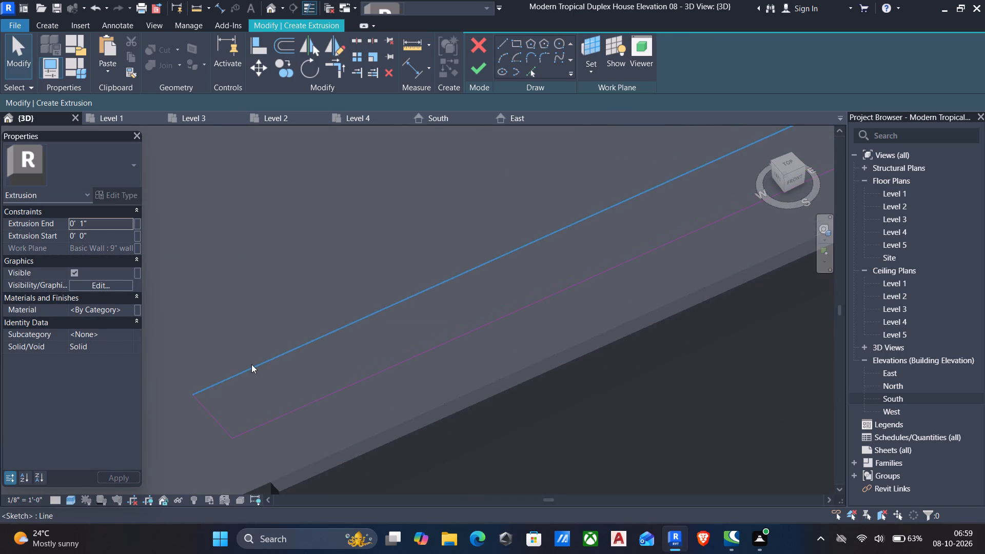
{"action": "scroll", "coordinate": [251, 364], "scroll_direction": "down", "scroll_amount": 6}
{"action": "scroll", "coordinate": [269, 377], "scroll_direction": "up", "scroll_amount": 2}
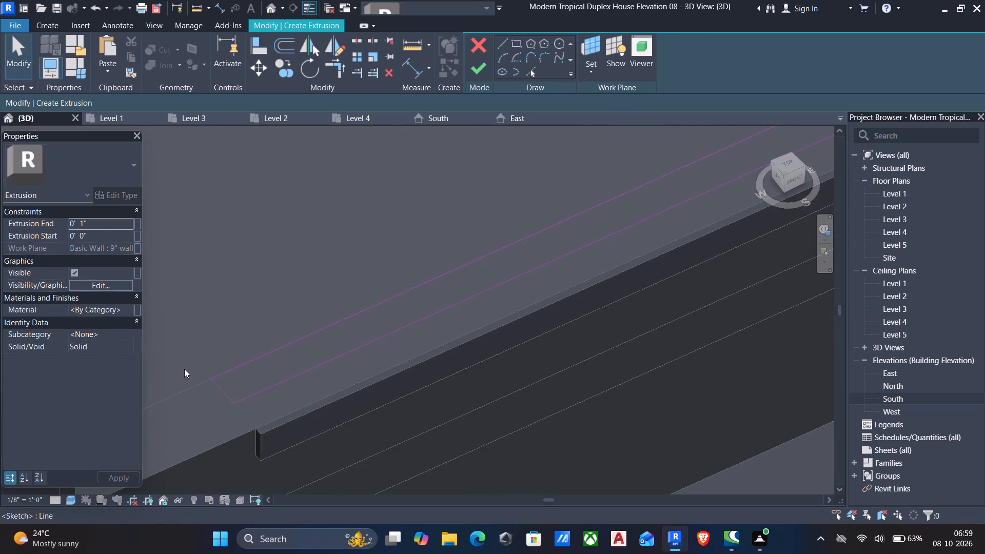
{"action": "left_click_drag", "start_coordinate": [185, 368], "coordinate": [289, 421]}
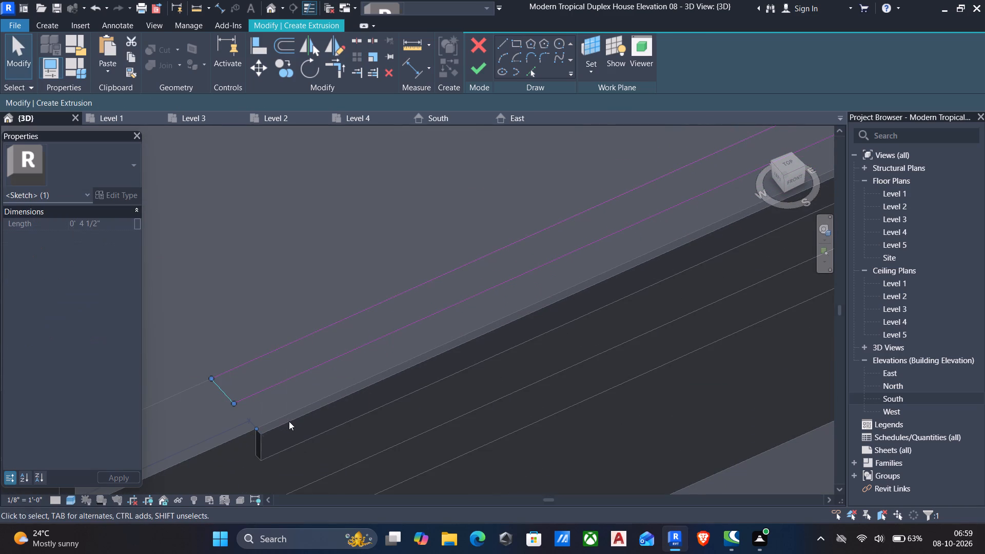
{"action": "key", "text": "Right"}
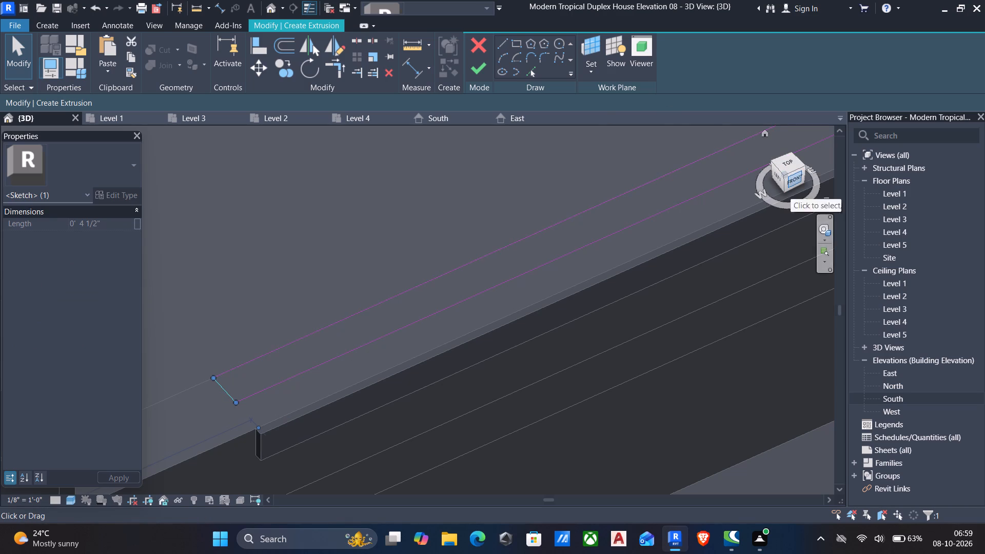
{"action": "scroll", "coordinate": [705, 211], "scroll_direction": "down", "scroll_amount": 3}
{"action": "middle_click_drag", "start_coordinate": [697, 224], "coordinate": [653, 202]}
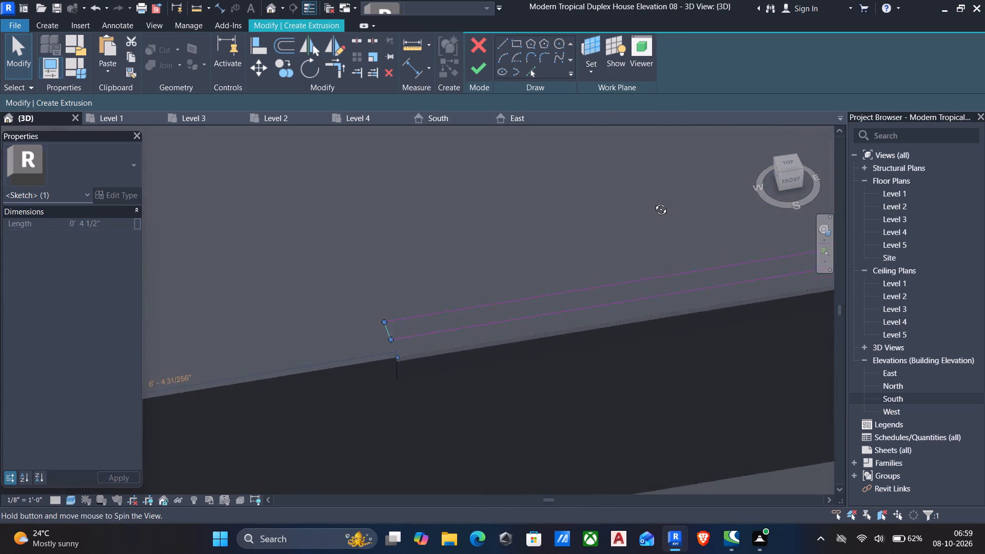
{"action": "middle_click_drag", "start_coordinate": [653, 202], "coordinate": [607, 210]}
{"action": "scroll", "coordinate": [601, 242], "scroll_direction": "up", "scroll_amount": 6}
{"action": "scroll", "coordinate": [402, 343], "scroll_direction": "down", "scroll_amount": 6}
{"action": "middle_click_drag", "start_coordinate": [409, 349], "coordinate": [467, 188]}
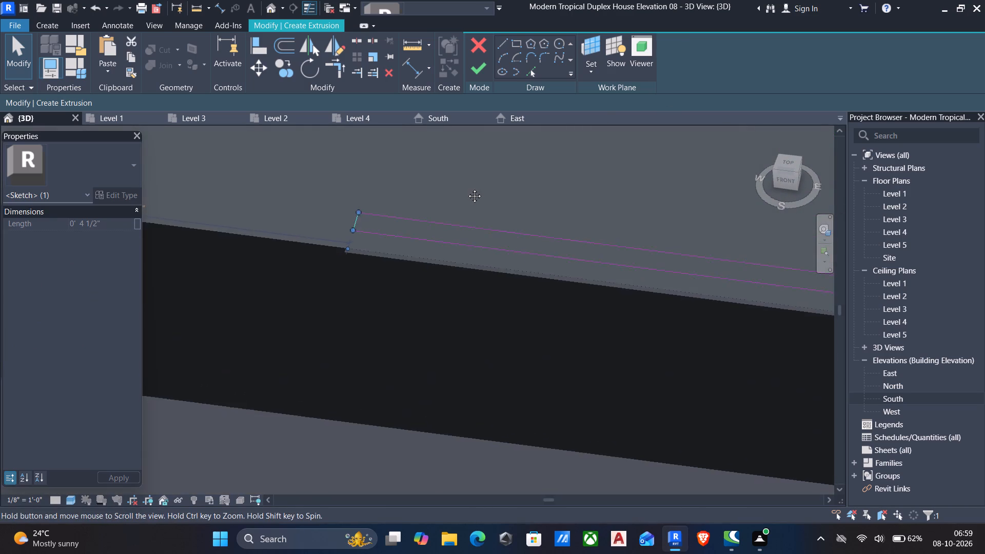
{"action": "middle_click_drag", "start_coordinate": [467, 188], "coordinate": [467, 188]}
{"action": "scroll", "coordinate": [378, 208], "scroll_direction": "up", "scroll_amount": 5}
{"action": "scroll", "coordinate": [327, 251], "scroll_direction": "up", "scroll_amount": 6}
{"action": "key", "text": "Right"}
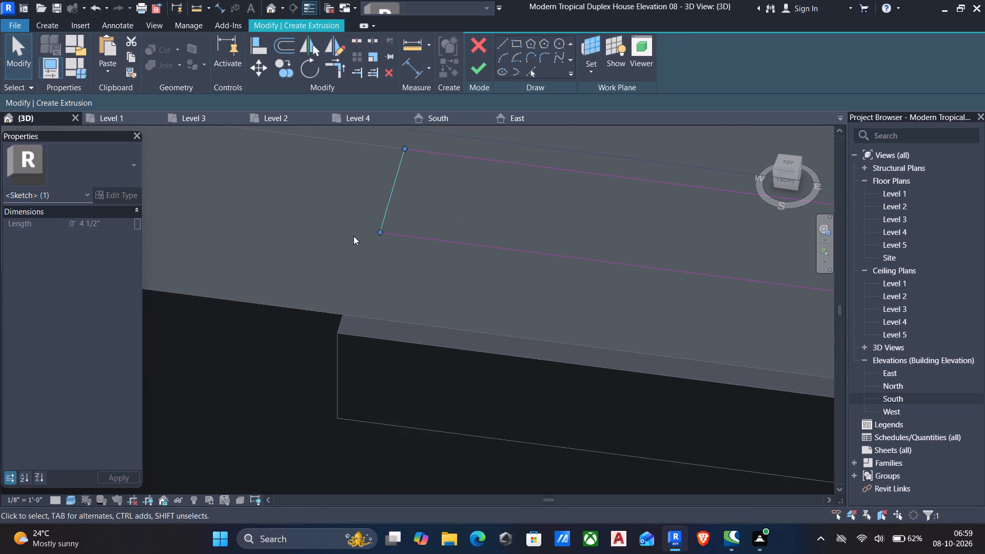
{"action": "key", "text": "Right"}
{"action": "key", "text": "Right"}
{"action": "key", "text": "Right"}
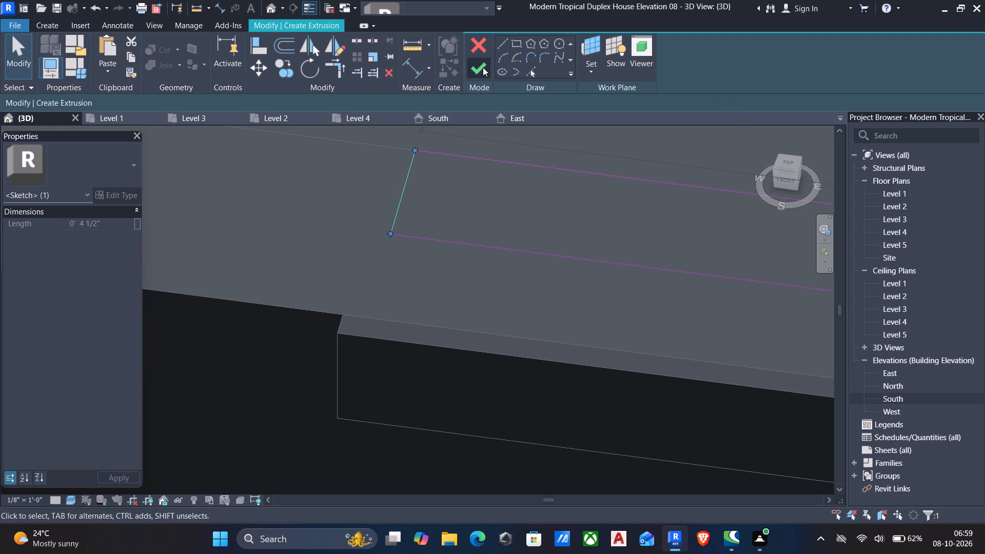
{"action": "left_click", "coordinate": [483, 67]}
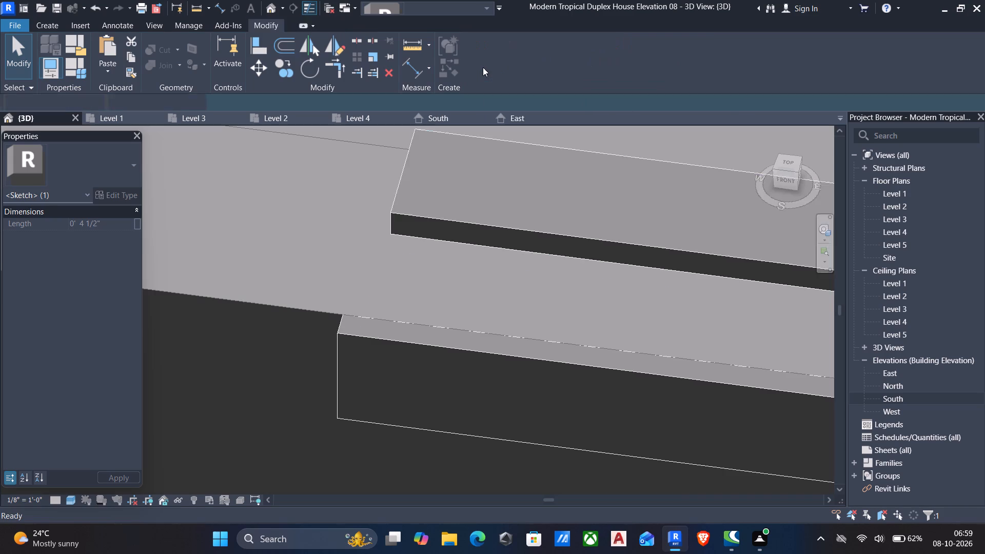
Reopen the sketch of the coping extrusion on top of the low wall for editing.
{"action": "scroll", "coordinate": [565, 118], "scroll_direction": "down", "scroll_amount": 5}
{"action": "middle_click_drag", "start_coordinate": [515, 193], "coordinate": [171, 261]}
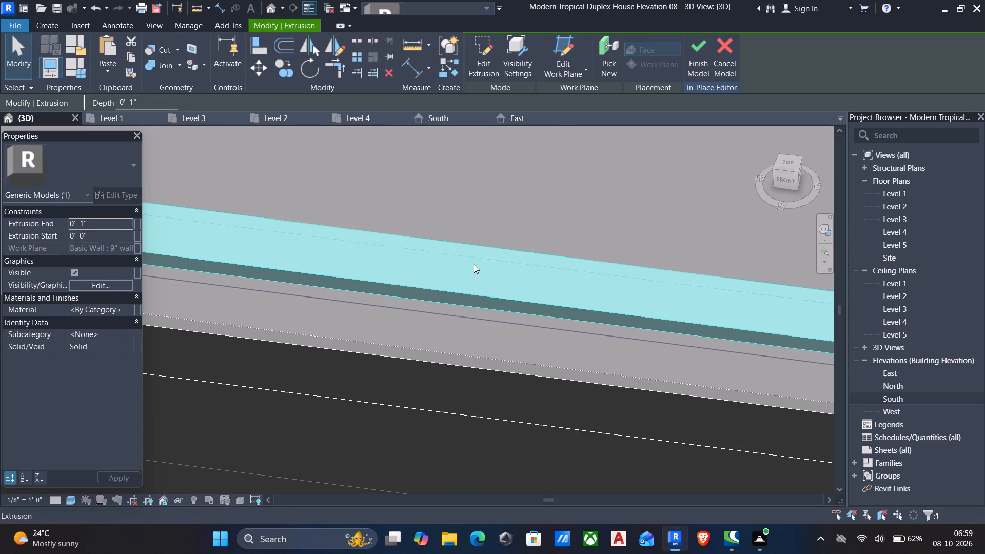
{"action": "scroll", "coordinate": [496, 267], "scroll_direction": "down", "scroll_amount": 6}
{"action": "middle_click_drag", "start_coordinate": [536, 295], "coordinate": [80, 219]}
{"action": "scroll", "coordinate": [79, 219], "scroll_direction": "up", "scroll_amount": 1}
{"action": "scroll", "coordinate": [503, 284], "scroll_direction": "down", "scroll_amount": 5}
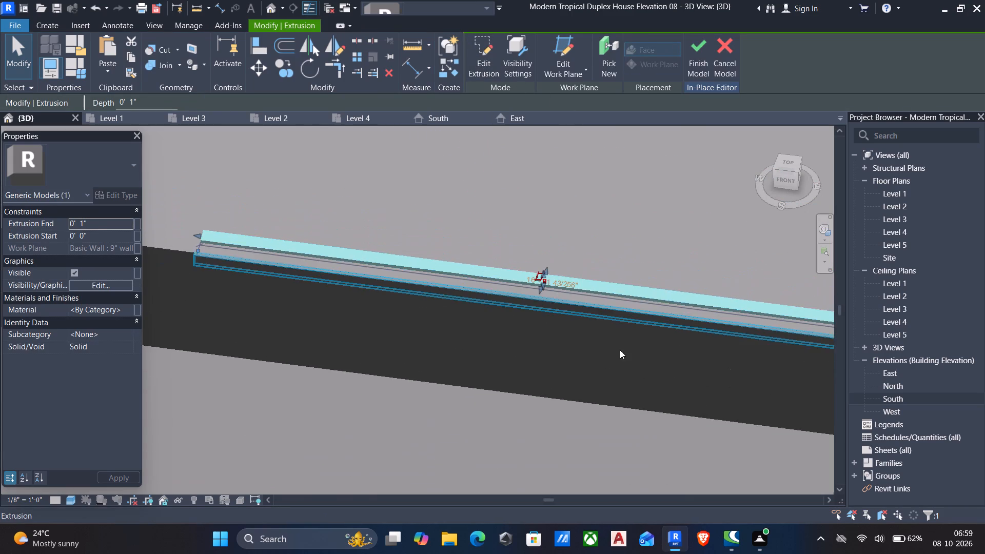
{"action": "middle_click_drag", "start_coordinate": [620, 350], "coordinate": [140, 240]}
{"action": "scroll", "coordinate": [209, 210], "scroll_direction": "up", "scroll_amount": 6}
{"action": "scroll", "coordinate": [617, 253], "scroll_direction": "up", "scroll_amount": 6}
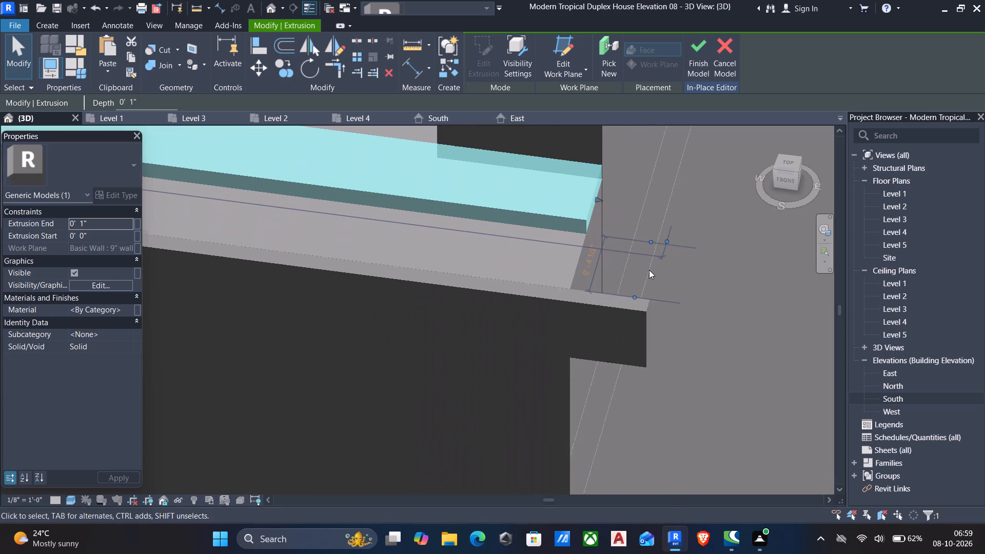
{"action": "scroll", "coordinate": [615, 247], "scroll_direction": "up", "scroll_amount": 5}
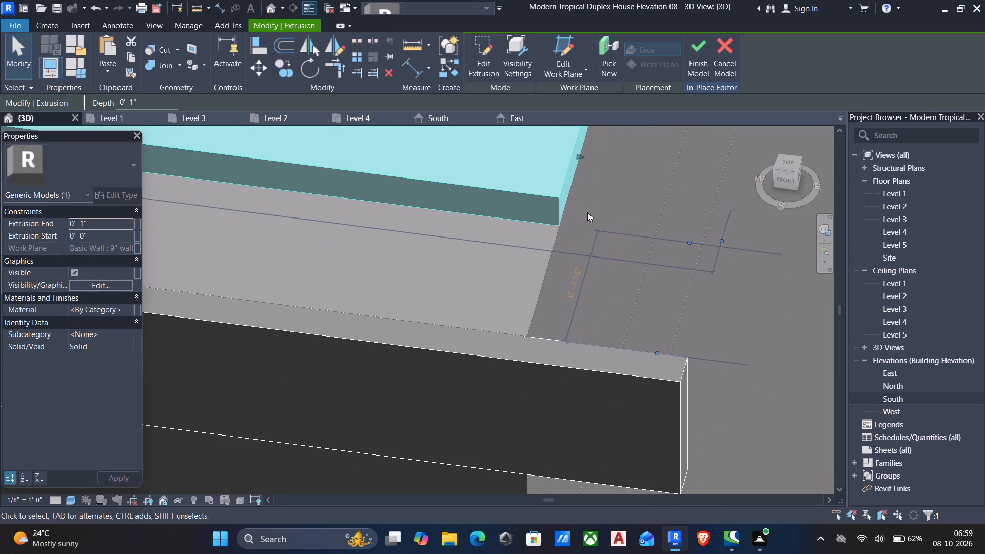
{"action": "scroll", "coordinate": [580, 223], "scroll_direction": "down", "scroll_amount": 6}
{"action": "scroll", "coordinate": [582, 232], "scroll_direction": "up", "scroll_amount": 1}
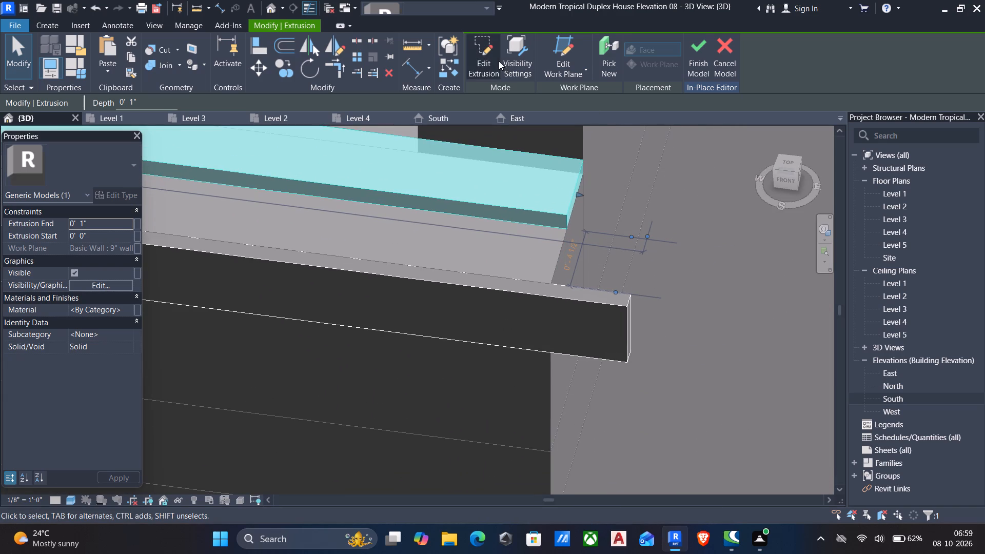
{"action": "left_click", "coordinate": [489, 56]}
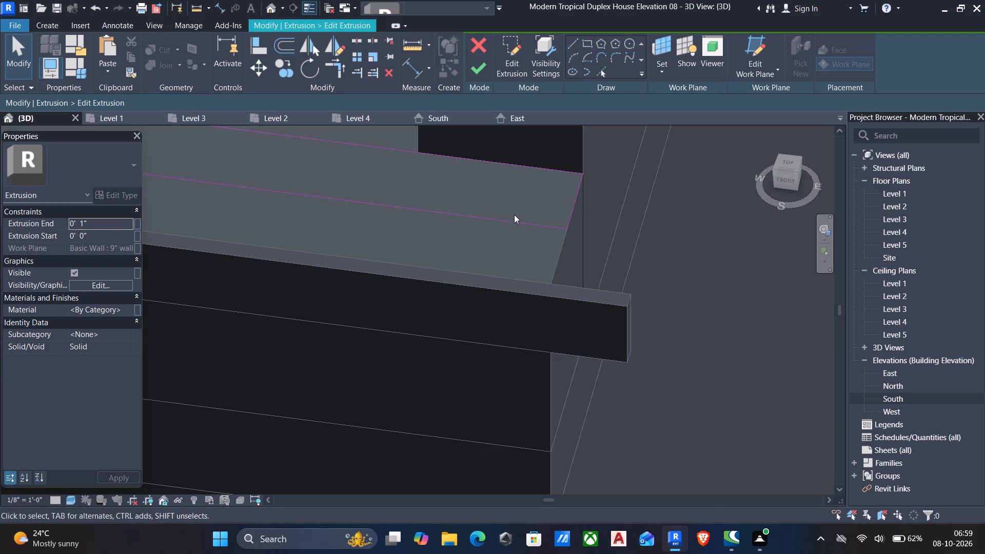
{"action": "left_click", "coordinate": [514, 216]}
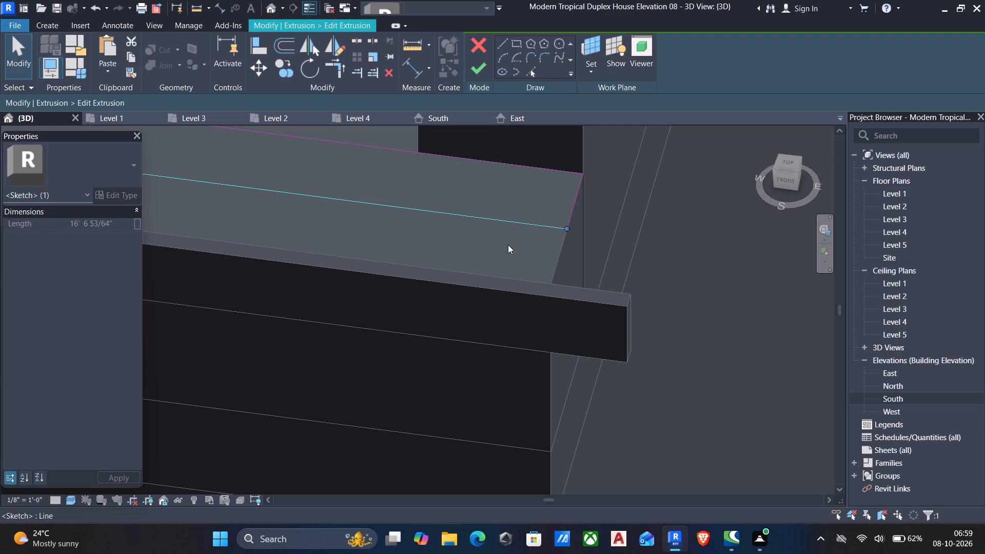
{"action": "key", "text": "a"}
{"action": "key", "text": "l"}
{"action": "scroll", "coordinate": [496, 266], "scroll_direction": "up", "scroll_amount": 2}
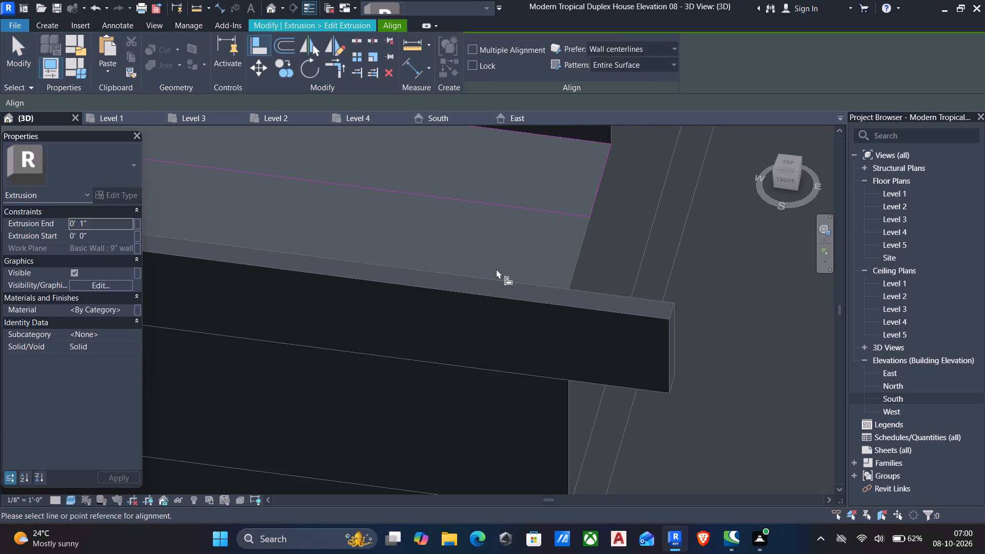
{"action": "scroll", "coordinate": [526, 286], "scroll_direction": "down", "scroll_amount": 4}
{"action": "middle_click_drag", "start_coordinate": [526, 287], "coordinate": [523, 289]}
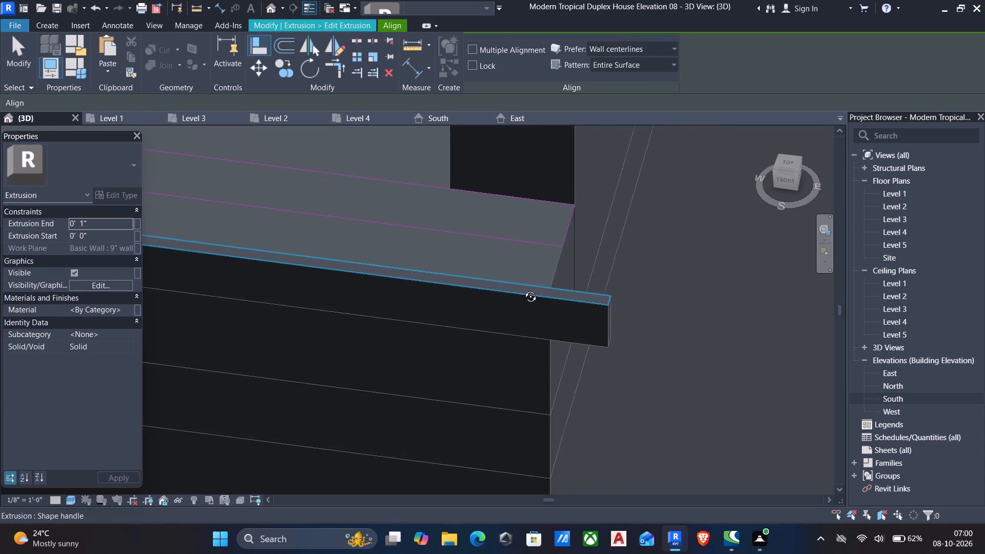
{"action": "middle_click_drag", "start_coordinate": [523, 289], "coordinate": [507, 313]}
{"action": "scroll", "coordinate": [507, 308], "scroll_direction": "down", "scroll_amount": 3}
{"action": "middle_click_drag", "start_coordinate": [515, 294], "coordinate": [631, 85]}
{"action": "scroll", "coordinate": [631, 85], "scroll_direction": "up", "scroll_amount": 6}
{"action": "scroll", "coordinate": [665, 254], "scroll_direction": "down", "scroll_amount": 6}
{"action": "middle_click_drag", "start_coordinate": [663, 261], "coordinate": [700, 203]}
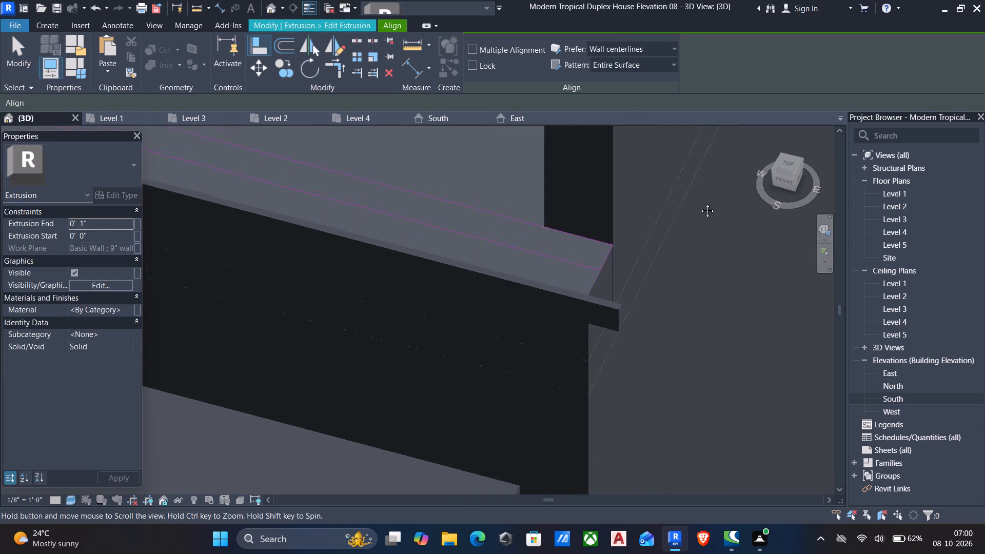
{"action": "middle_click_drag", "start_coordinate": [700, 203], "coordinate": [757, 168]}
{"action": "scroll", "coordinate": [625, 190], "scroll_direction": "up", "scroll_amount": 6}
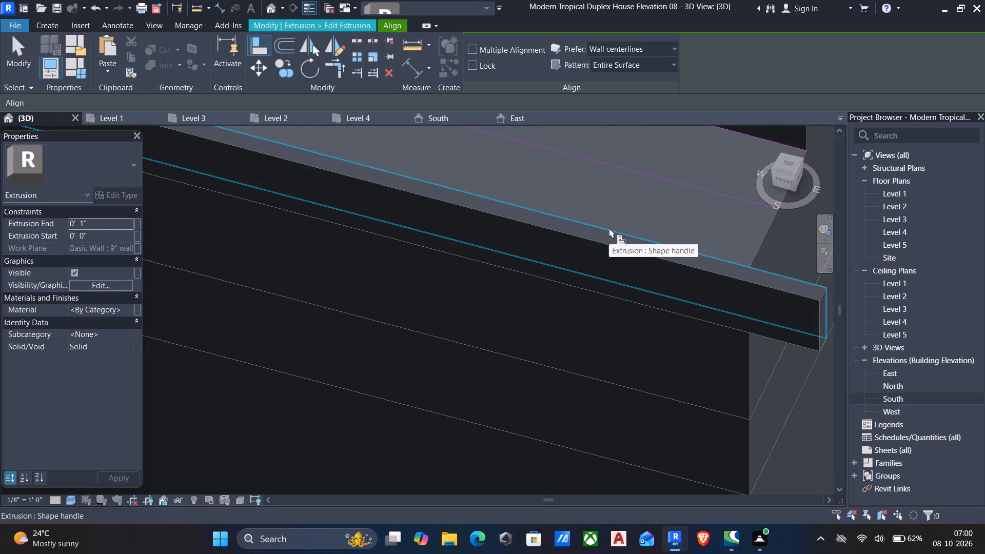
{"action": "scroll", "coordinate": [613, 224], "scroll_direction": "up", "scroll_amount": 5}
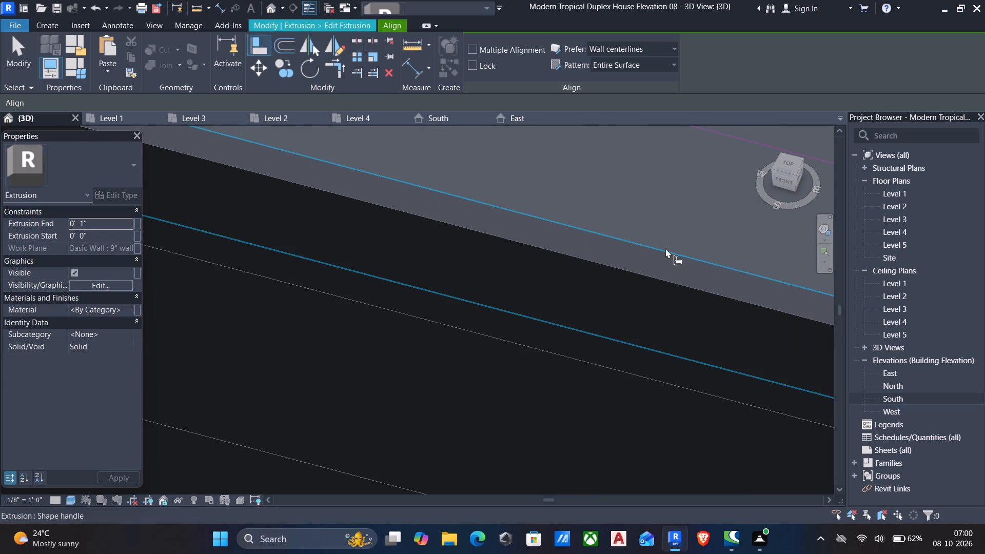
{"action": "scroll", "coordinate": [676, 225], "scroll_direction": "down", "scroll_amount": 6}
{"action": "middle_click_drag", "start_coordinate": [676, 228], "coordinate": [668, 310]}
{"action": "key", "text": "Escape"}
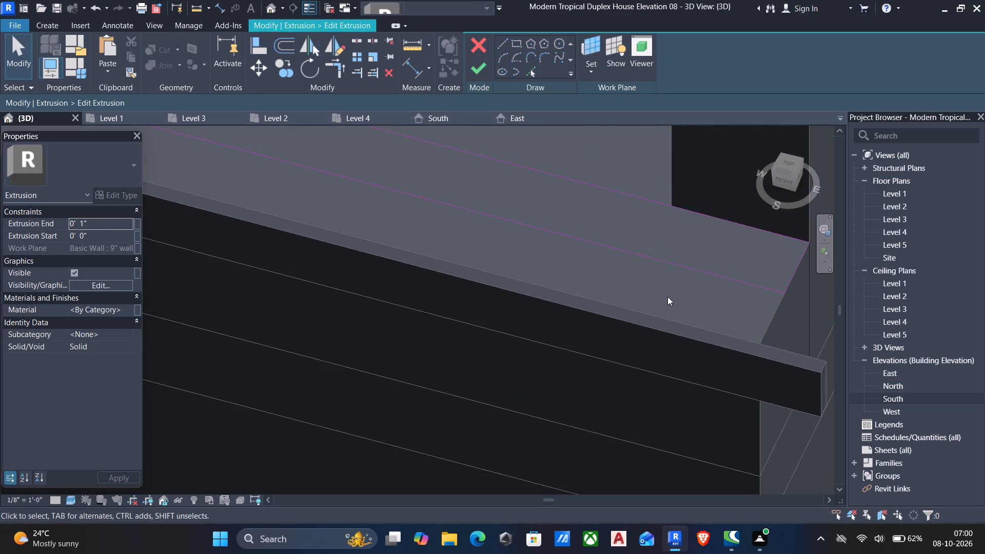
Nudge the coping sketch's long front line forward to the wall top's front edge, where the band begins, and finish the sketch.
{"action": "left_click_drag", "start_coordinate": [666, 305], "coordinate": [605, 230]}
{"action": "key", "text": "Down"}
{"action": "key", "text": "Down"}
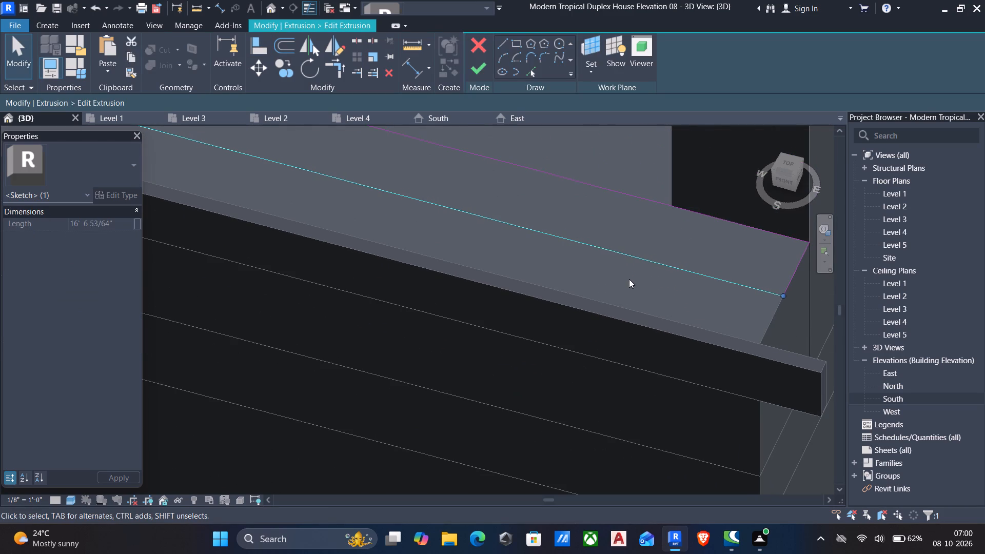
{"action": "key", "text": "Down"}
{"action": "key", "text": "Down"}
{"action": "key", "text": "Down"}
{"action": "key", "text": "Down"}
{"action": "key", "text": "Down"}
{"action": "key", "text": "Down"}
{"action": "key", "text": "Down"}
{"action": "key", "text": "Down"}
{"action": "key", "text": "Down"}
{"action": "key", "text": "Down"}
{"action": "key", "text": "Down"}
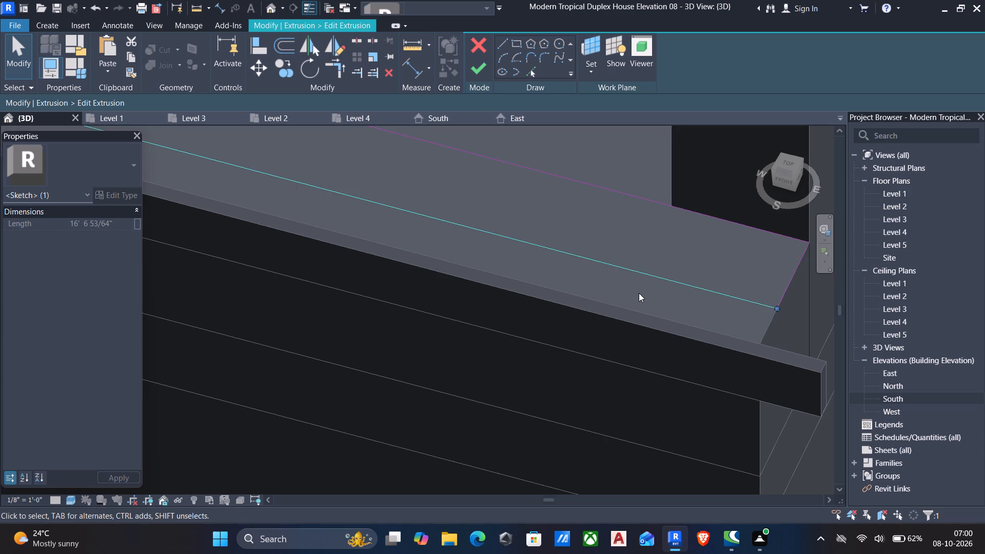
{"action": "key", "text": "Down"}
{"action": "key", "text": "Down"}
{"action": "key", "text": "Down"}
{"action": "key", "text": "Down"}
{"action": "key", "text": "Down"}
{"action": "key", "text": "Down"}
{"action": "key", "text": "Down"}
{"action": "key", "text": "Down"}
{"action": "key", "text": "Down"}
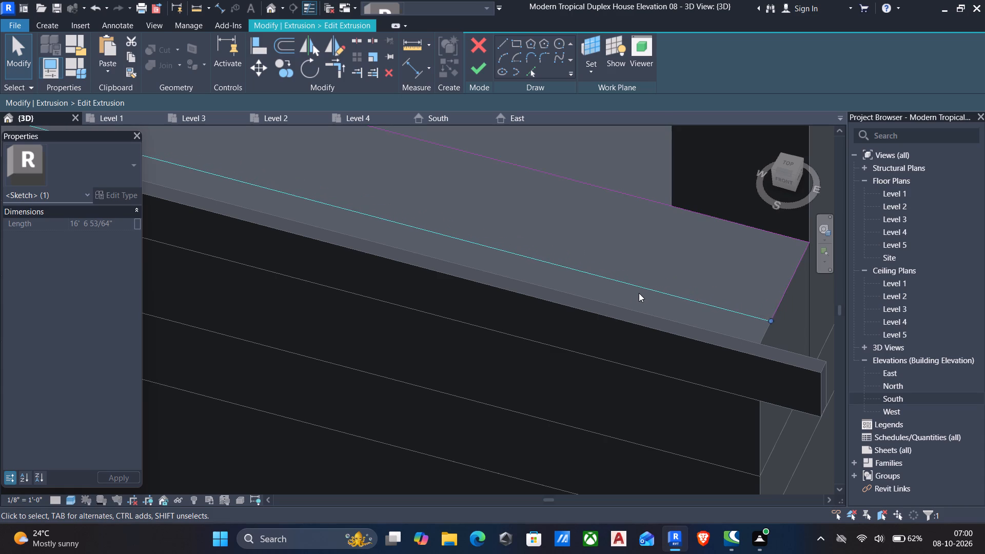
{"action": "key", "text": "Down"}
{"action": "key", "text": "Down"}
{"action": "key", "text": "Down"}
{"action": "key", "text": "Down"}
{"action": "key", "text": "Down"}
{"action": "key", "text": "Down"}
{"action": "key", "text": "Down"}
{"action": "key", "text": "Down"}
{"action": "key", "text": "Down"}
{"action": "key", "text": "Down"}
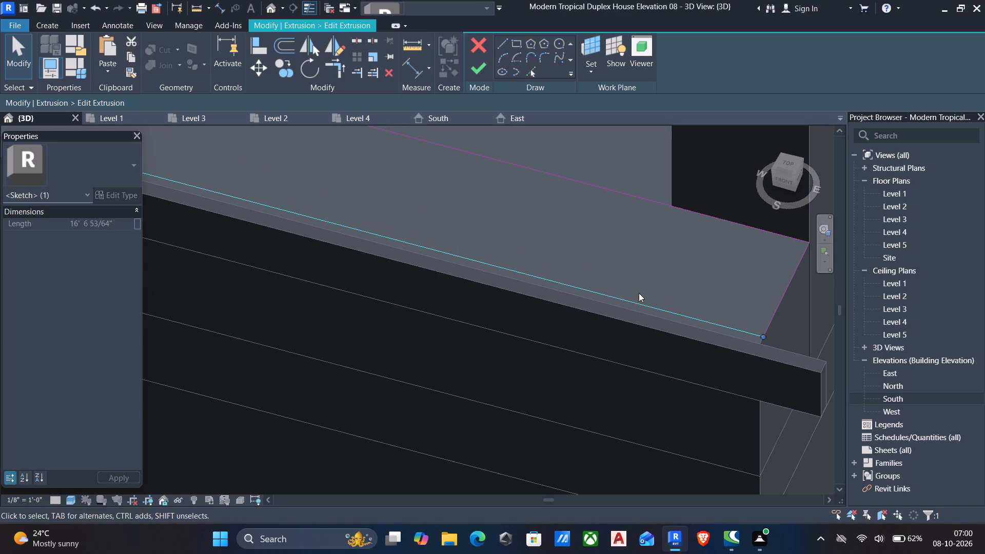
{"action": "key", "text": "Down"}
{"action": "key", "text": "Down"}
{"action": "key", "text": "Down"}
{"action": "key", "text": "Down"}
{"action": "key", "text": "Down"}
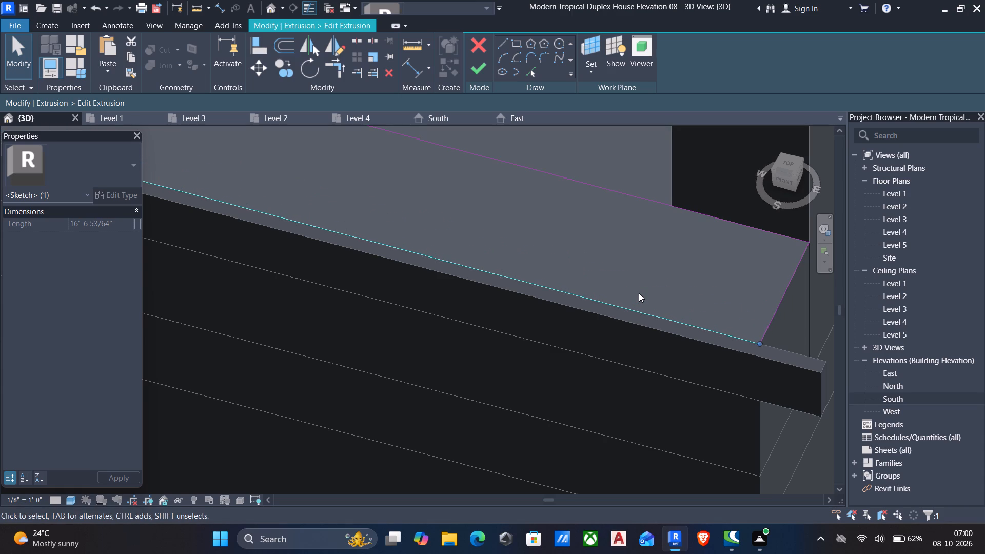
{"action": "scroll", "coordinate": [800, 339], "scroll_direction": "up", "scroll_amount": 5}
{"action": "scroll", "coordinate": [678, 389], "scroll_direction": "up", "scroll_amount": 6}
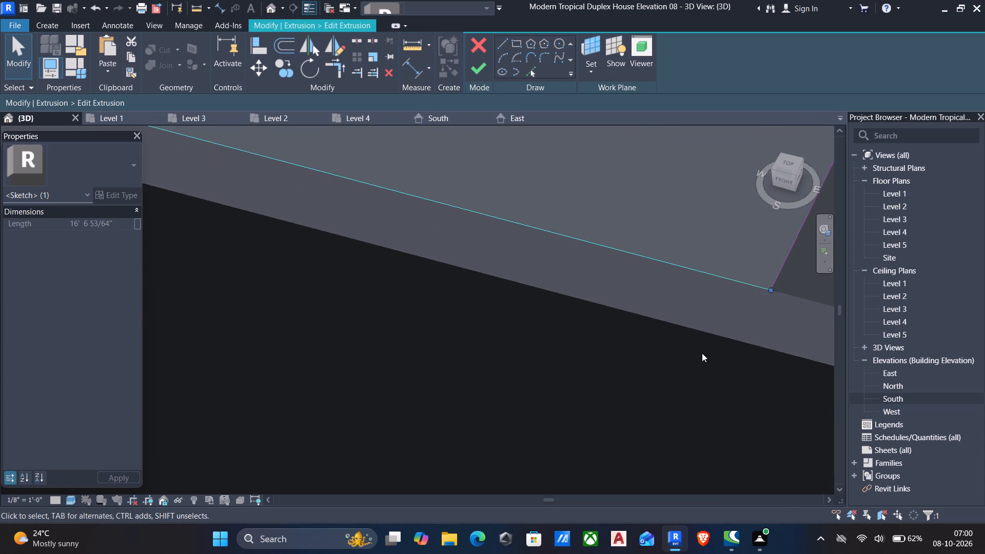
{"action": "scroll", "coordinate": [739, 308], "scroll_direction": "up", "scroll_amount": 6}
{"action": "scroll", "coordinate": [738, 242], "scroll_direction": "up", "scroll_amount": 5}
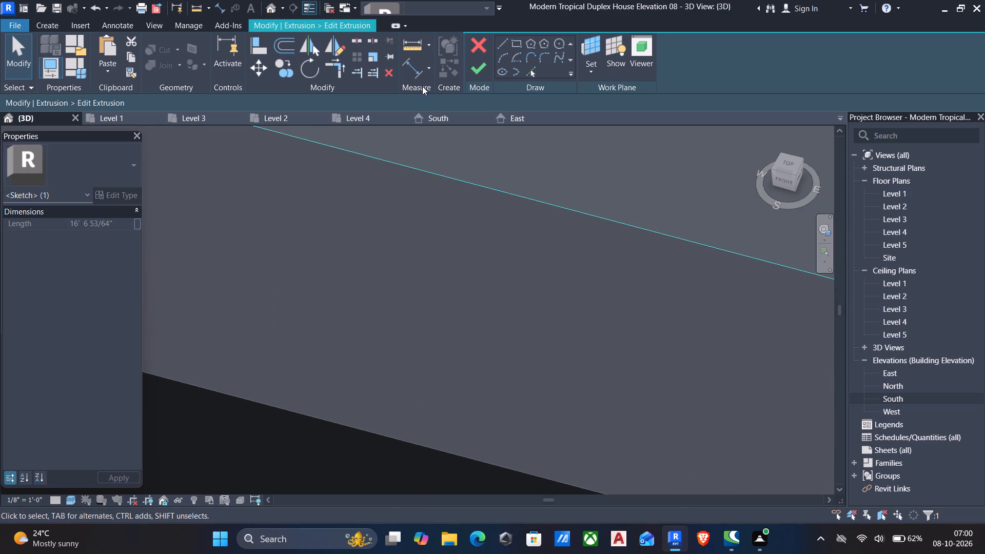
{"action": "left_click", "coordinate": [480, 71]}
Stretch the coping's top face upward so the extrusion is about 4 11/16" high.
{"action": "scroll", "coordinate": [477, 183], "scroll_direction": "down", "scroll_amount": 7}
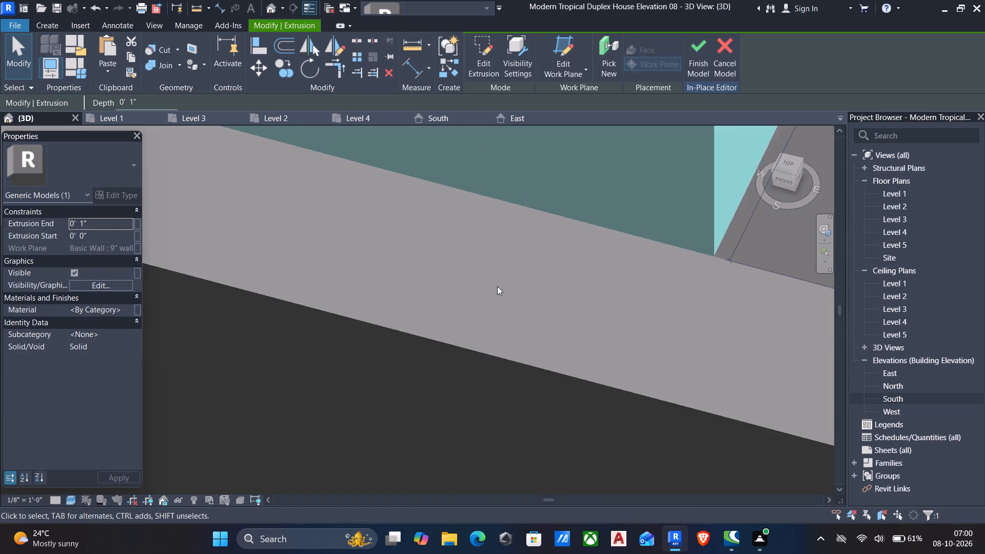
{"action": "scroll", "coordinate": [502, 291], "scroll_direction": "down", "scroll_amount": 6}
{"action": "scroll", "coordinate": [503, 293], "scroll_direction": "up", "scroll_amount": 1}
{"action": "scroll", "coordinate": [503, 293], "scroll_direction": "down", "scroll_amount": 16}
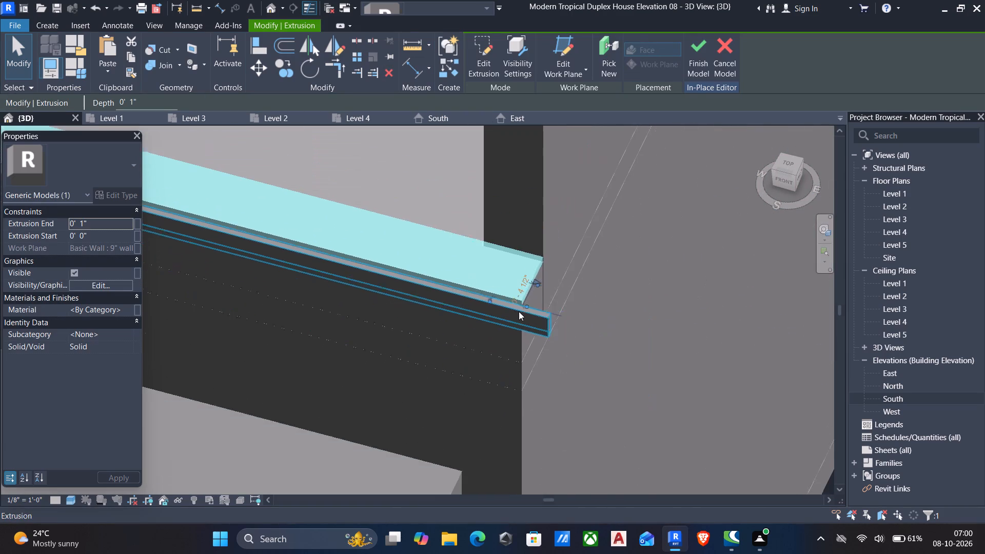
{"action": "scroll", "coordinate": [519, 311], "scroll_direction": "down", "scroll_amount": 3}
{"action": "middle_click_drag", "start_coordinate": [520, 314], "coordinate": [715, 365]}
{"action": "scroll", "coordinate": [720, 363], "scroll_direction": "up", "scroll_amount": 1}
{"action": "scroll", "coordinate": [505, 307], "scroll_direction": "down", "scroll_amount": 7}
{"action": "scroll", "coordinate": [465, 328], "scroll_direction": "down", "scroll_amount": 6}
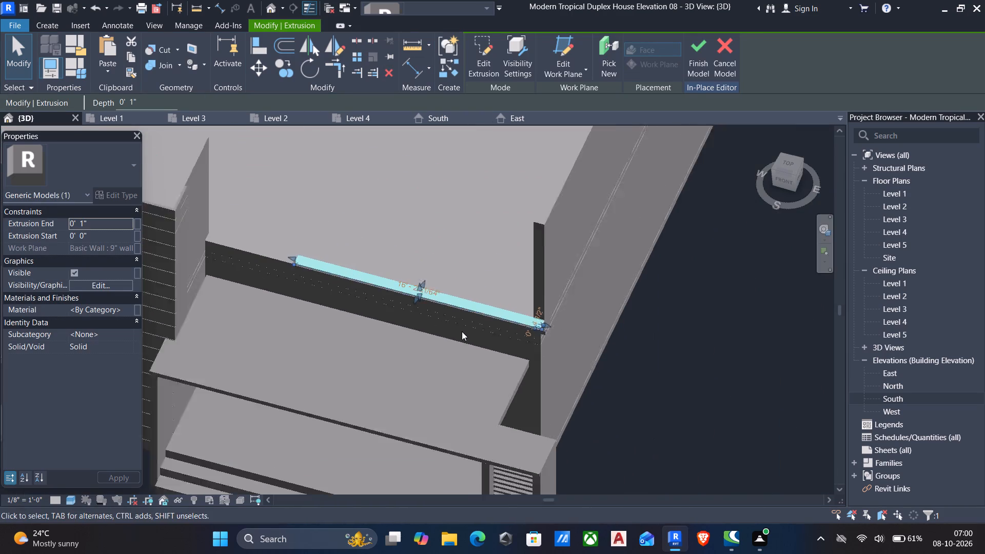
{"action": "middle_click_drag", "start_coordinate": [471, 346], "coordinate": [531, 355]}
{"action": "scroll", "coordinate": [469, 326], "scroll_direction": "up", "scroll_amount": 1}
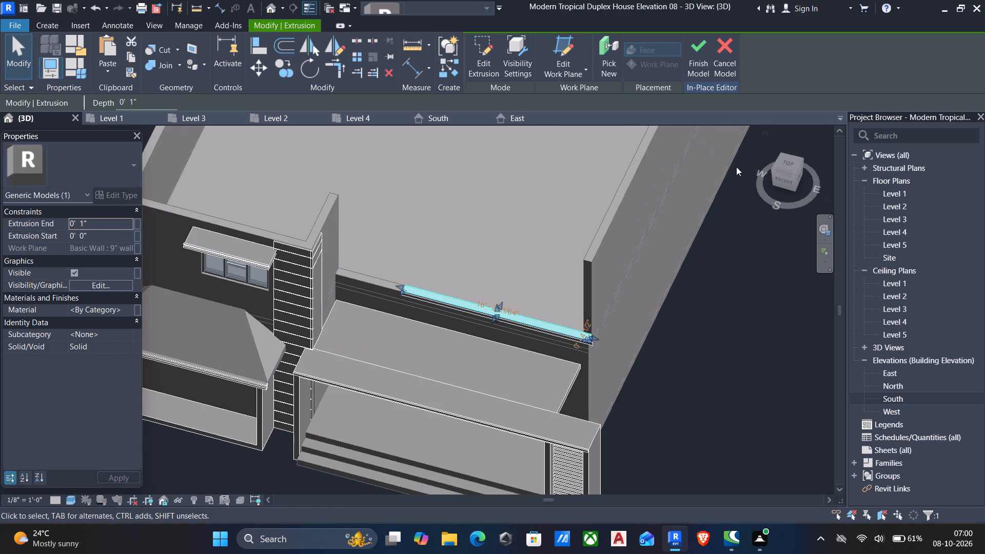
{"action": "scroll", "coordinate": [648, 303], "scroll_direction": "down", "scroll_amount": 3}
{"action": "middle_click_drag", "start_coordinate": [640, 313], "coordinate": [662, 286]}
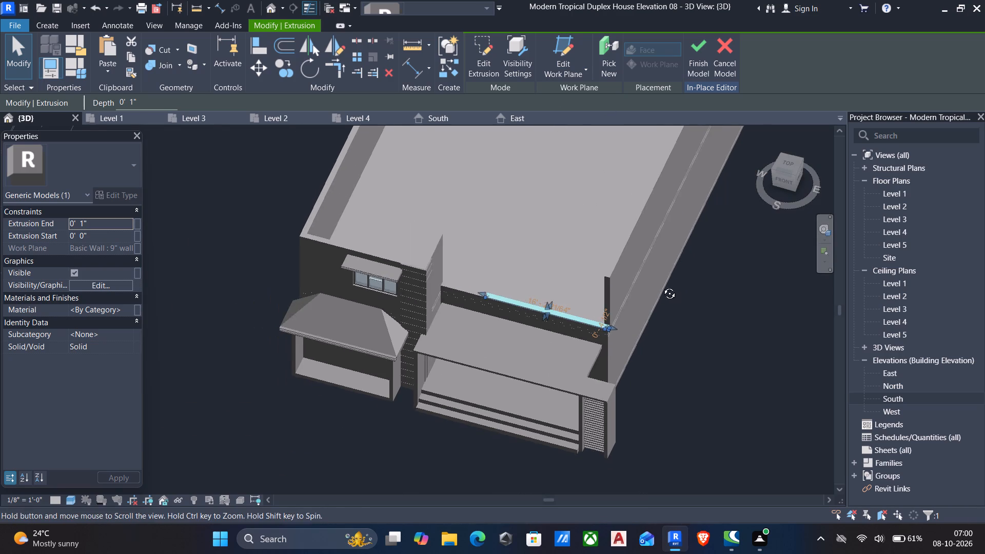
{"action": "middle_click_drag", "start_coordinate": [662, 286], "coordinate": [668, 157]}
{"action": "scroll", "coordinate": [569, 294], "scroll_direction": "up", "scroll_amount": 5}
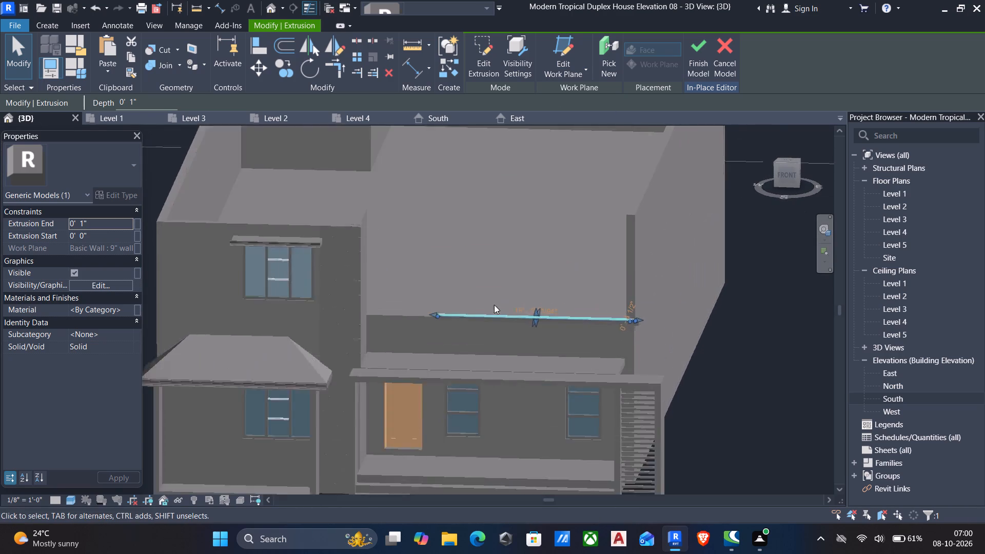
{"action": "scroll", "coordinate": [530, 312], "scroll_direction": "up", "scroll_amount": 5}
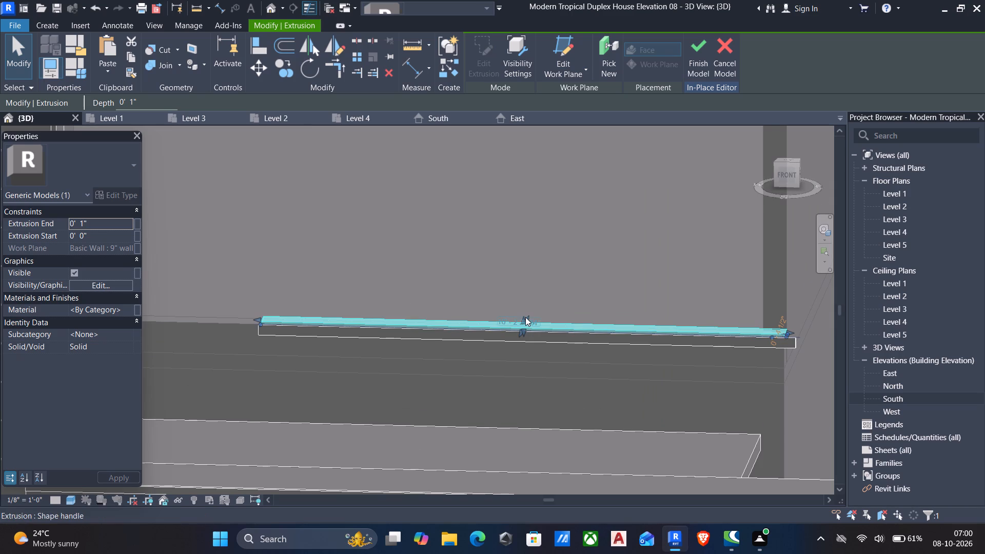
{"action": "scroll", "coordinate": [525, 316], "scroll_direction": "up", "scroll_amount": 16}
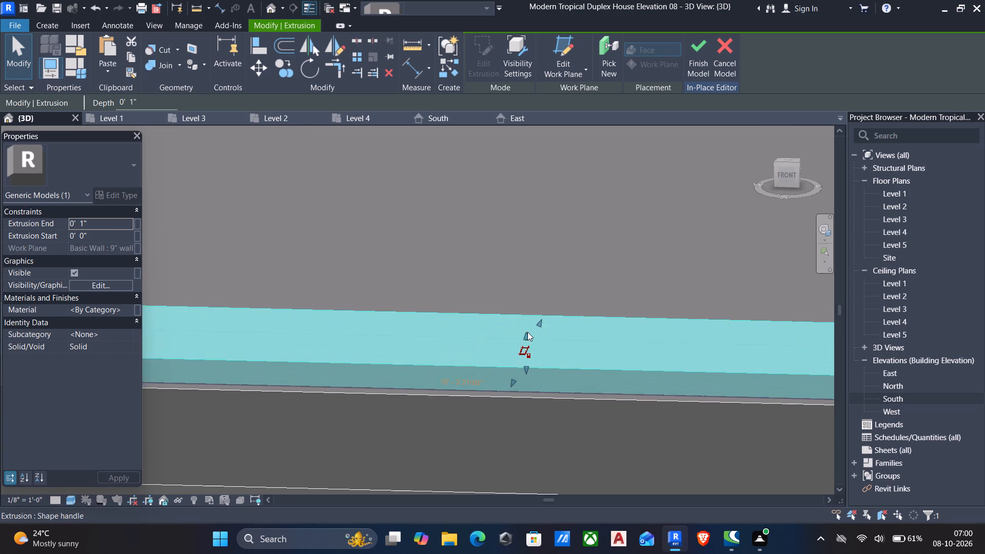
{"action": "left_click_drag", "start_coordinate": [527, 332], "coordinate": [529, 252]}
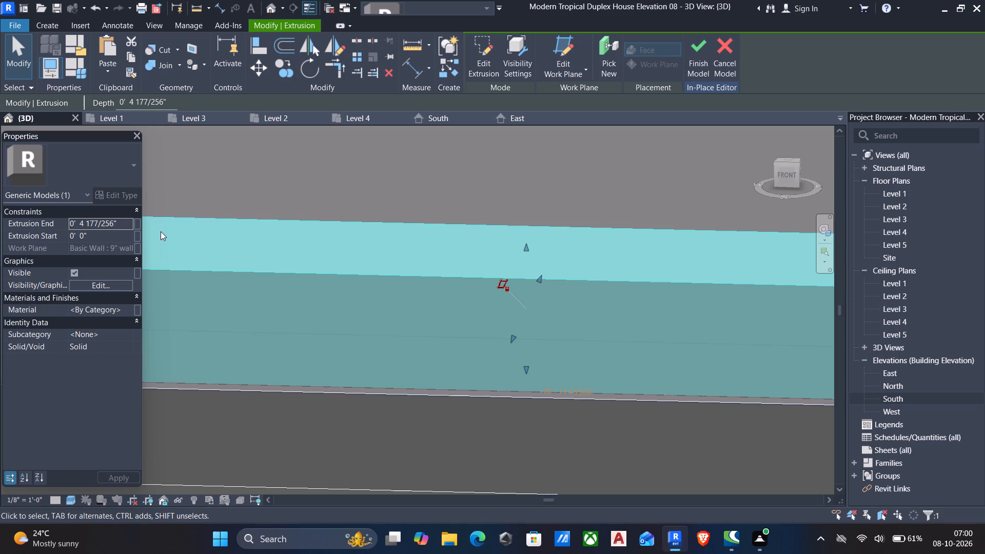
Stretch the lower edge of the 1" deep front band on the low wall downward to roughly double its height.
{"action": "scroll", "coordinate": [120, 275], "scroll_direction": "down", "scroll_amount": 5}
{"action": "scroll", "coordinate": [403, 330], "scroll_direction": "down", "scroll_amount": 10}
{"action": "middle_click_drag", "start_coordinate": [531, 340], "coordinate": [541, 277]}
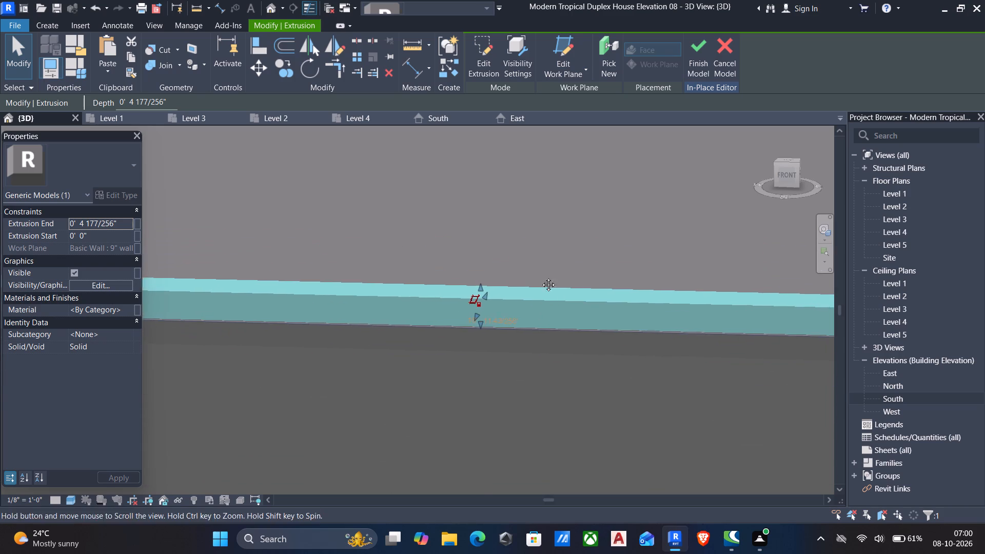
{"action": "middle_click_drag", "start_coordinate": [541, 277], "coordinate": [538, 258]}
{"action": "scroll", "coordinate": [538, 258], "scroll_direction": "up", "scroll_amount": 1}
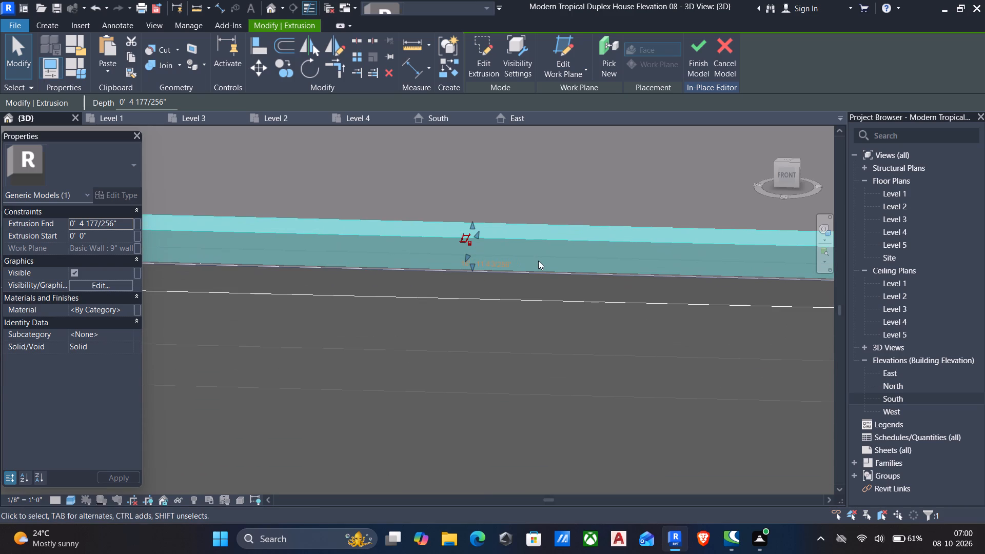
{"action": "scroll", "coordinate": [538, 261], "scroll_direction": "down", "scroll_amount": 5}
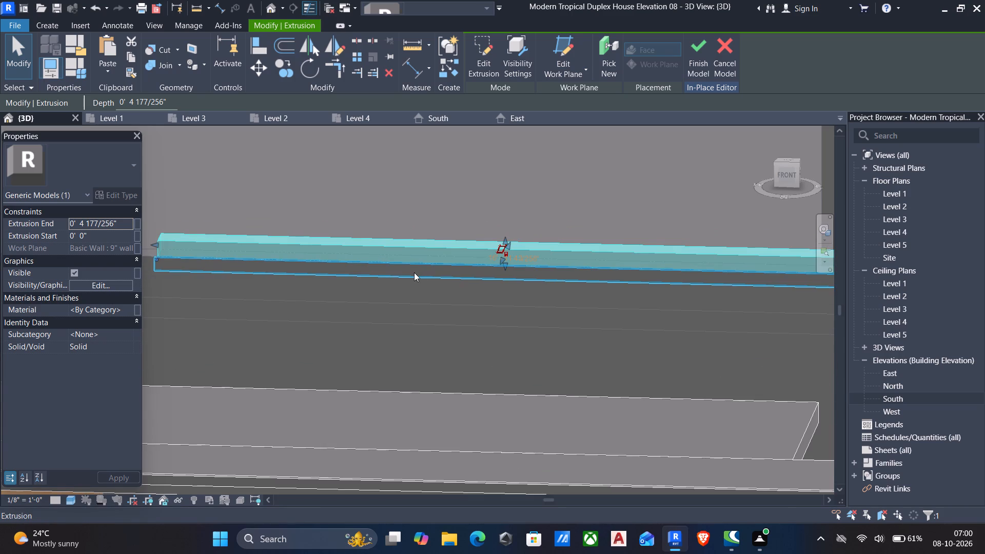
{"action": "left_click", "coordinate": [414, 272]}
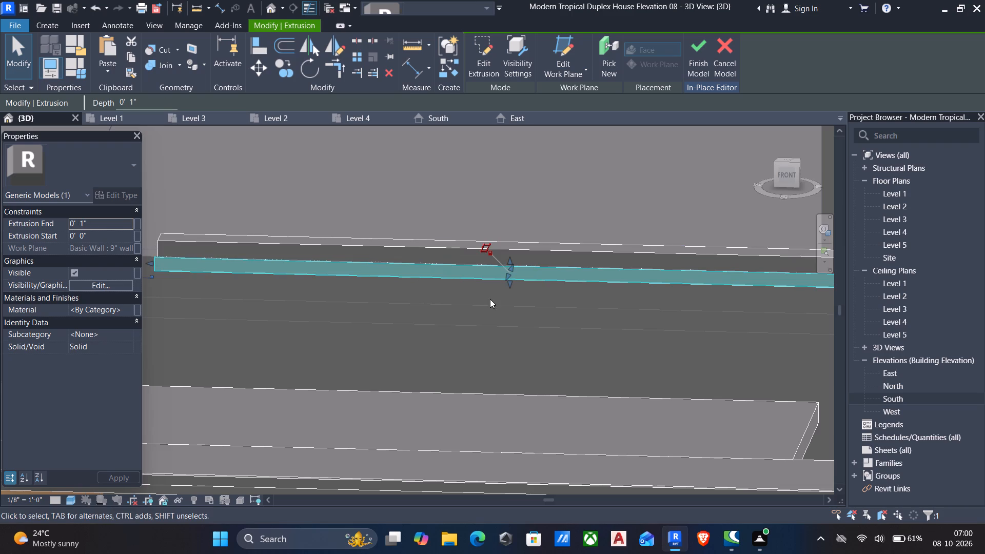
{"action": "scroll", "coordinate": [521, 288], "scroll_direction": "up", "scroll_amount": 4}
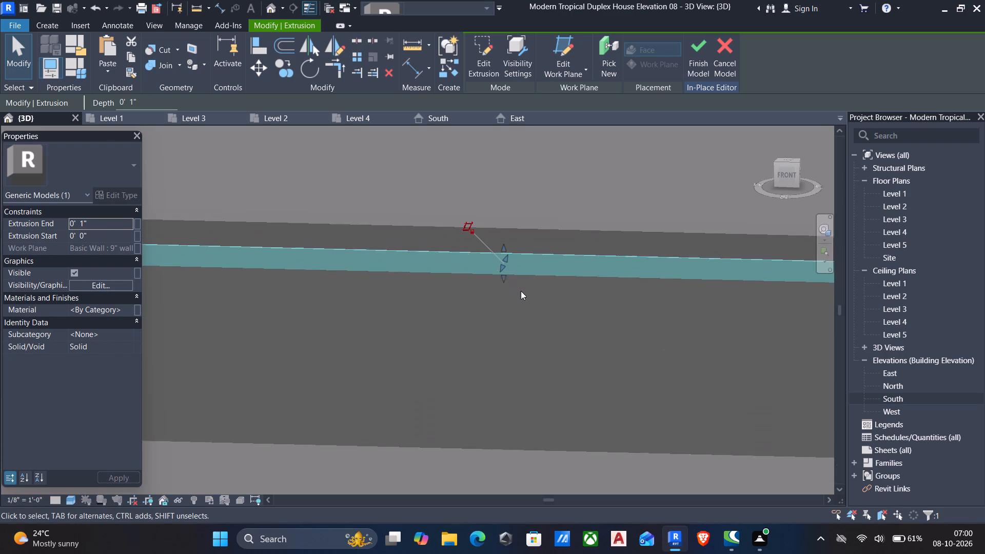
{"action": "left_click_drag", "start_coordinate": [502, 274], "coordinate": [503, 286]}
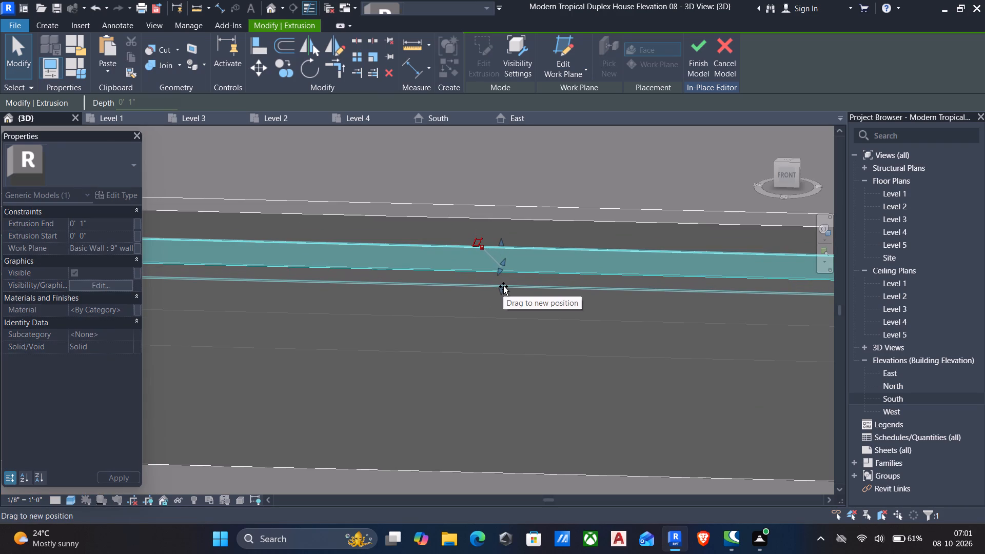
{"action": "left_click_drag", "start_coordinate": [503, 286], "coordinate": [503, 295]}
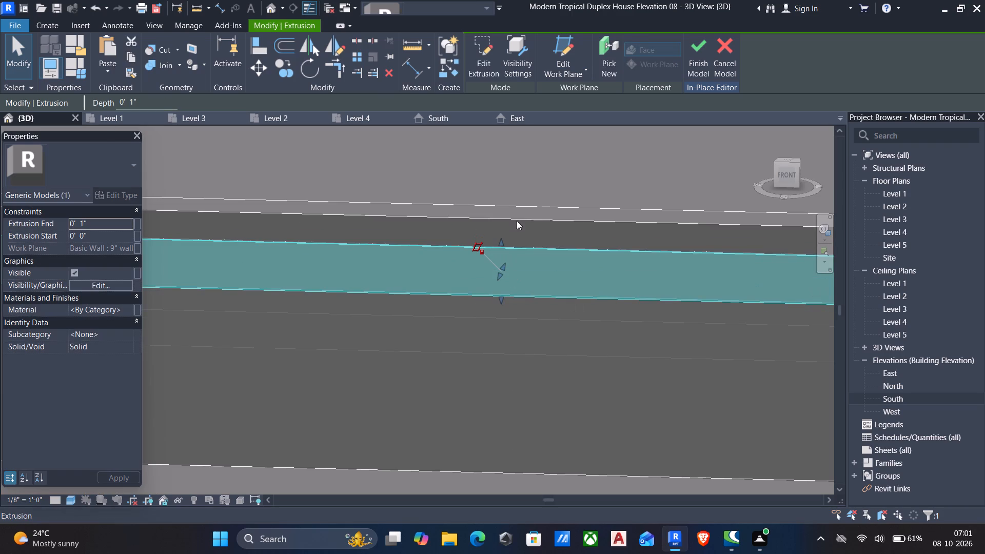
Set the extrusion end of the coping block on top of the low wall to 2'.
{"action": "left_click", "coordinate": [516, 217]}
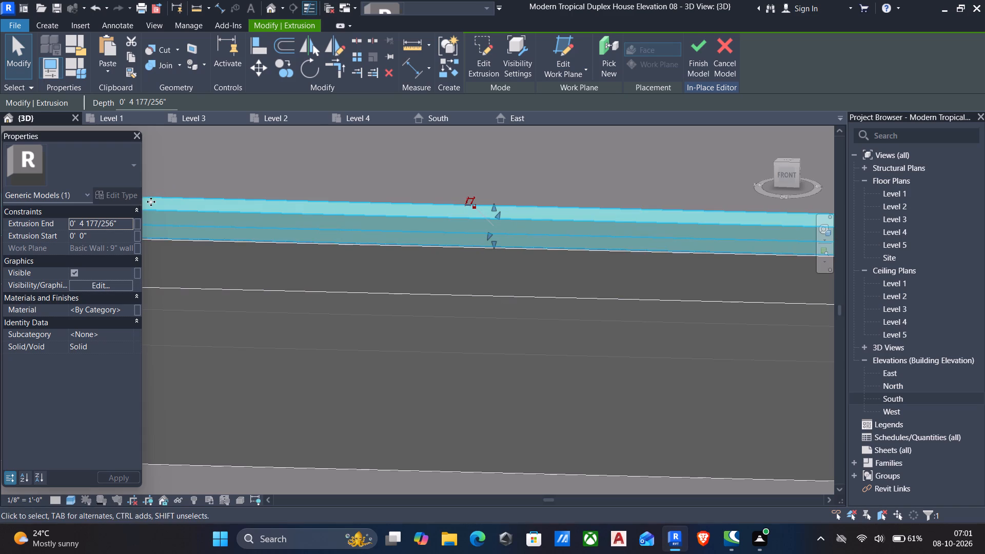
{"action": "left_click", "coordinate": [127, 217]}
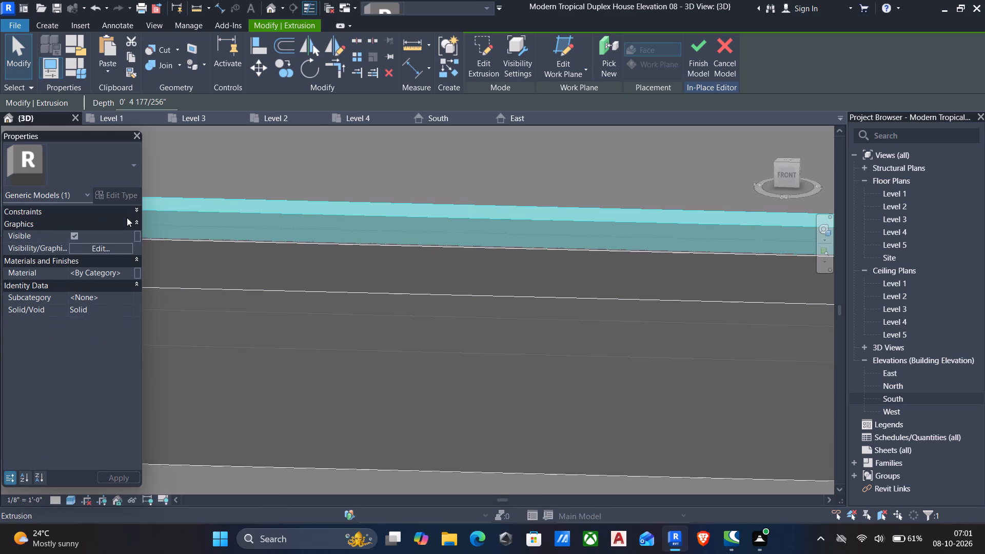
{"action": "left_click", "coordinate": [125, 211]}
{"action": "left_click", "coordinate": [127, 218]}
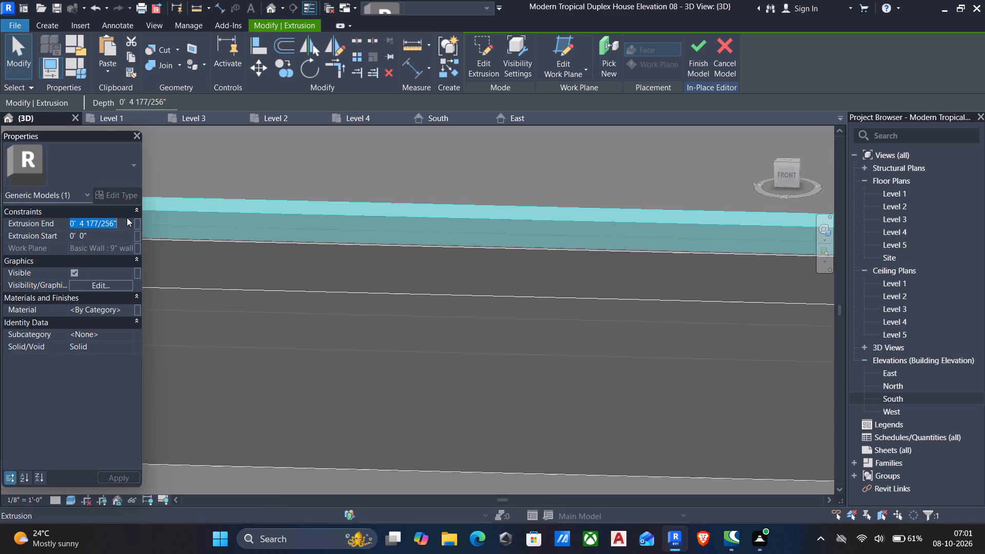
{"action": "type", "text": "2'"}
{"action": "key", "text": "Return"}
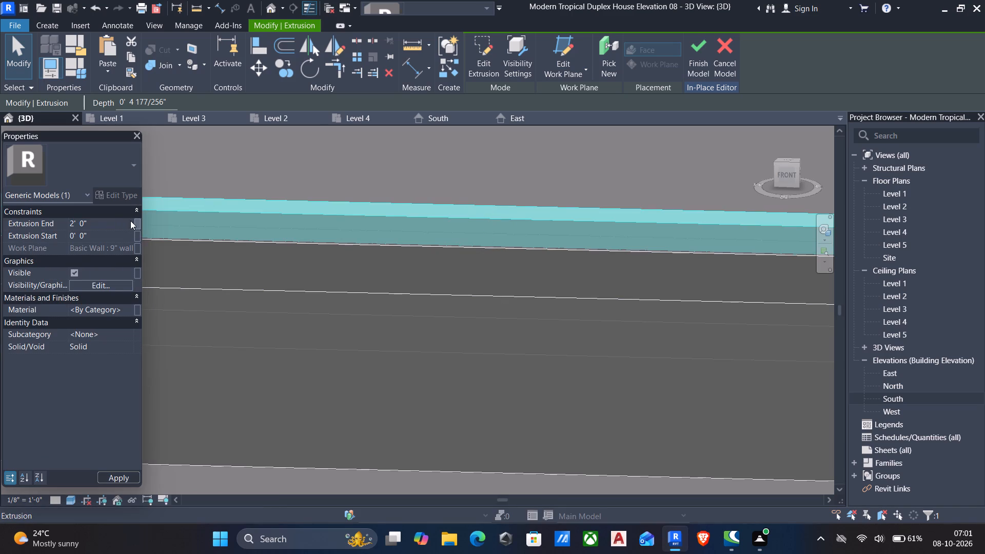
{"action": "scroll", "coordinate": [224, 260], "scroll_direction": "down", "scroll_amount": 6}
{"action": "scroll", "coordinate": [332, 303], "scroll_direction": "down", "scroll_amount": 6}
{"action": "middle_click_drag", "start_coordinate": [333, 303], "coordinate": [401, 280]}
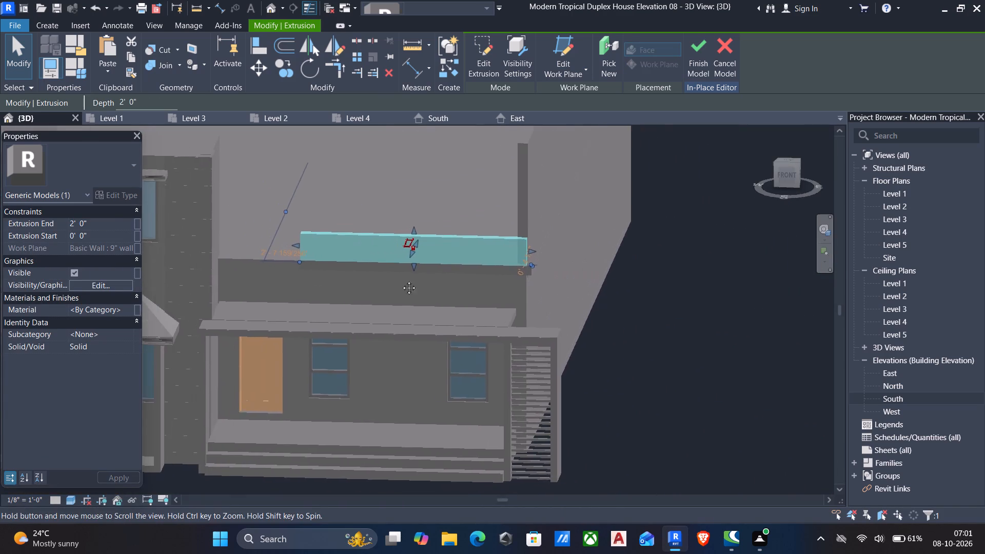
{"action": "middle_click_drag", "start_coordinate": [401, 280], "coordinate": [403, 280]}
{"action": "scroll", "coordinate": [417, 298], "scroll_direction": "up", "scroll_amount": 4}
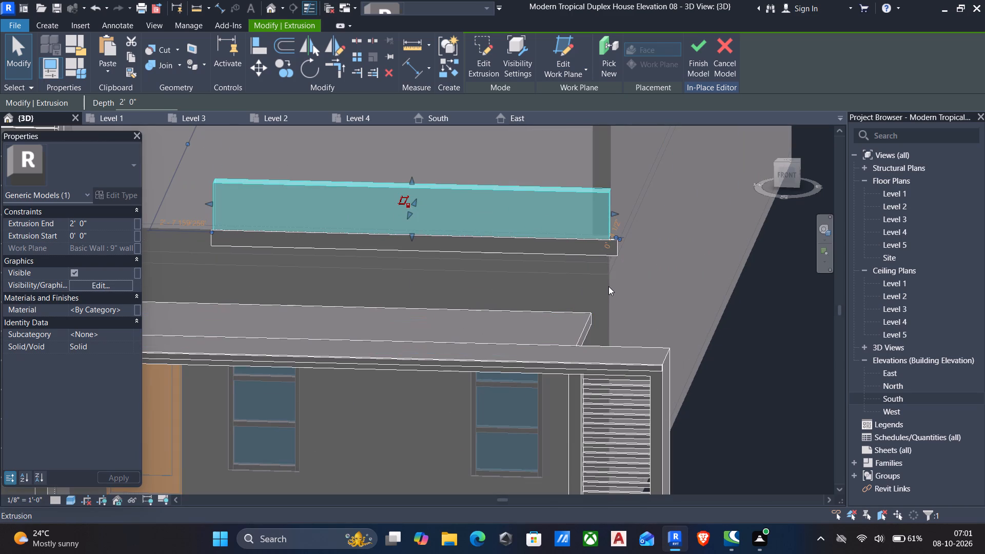
{"action": "key", "text": "Escape"}
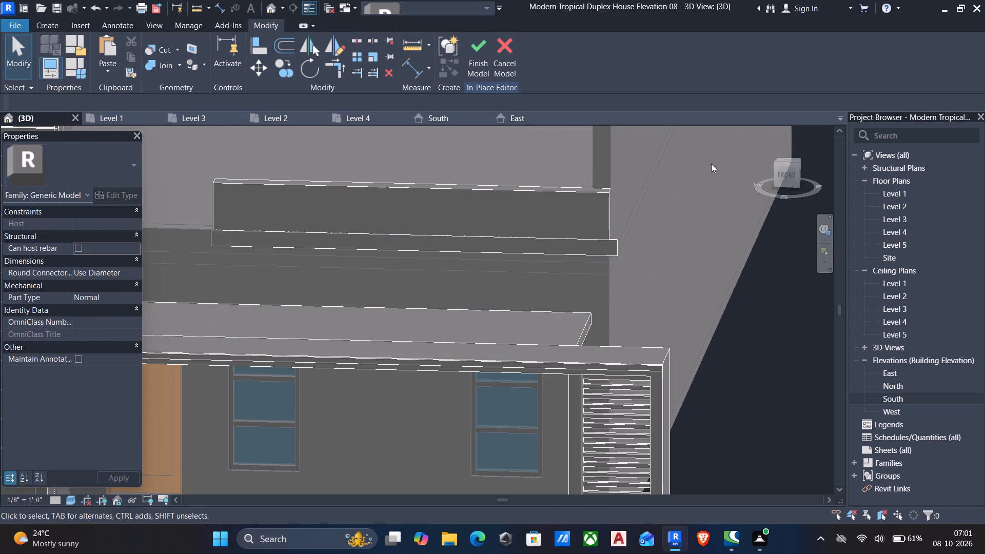
Pull the front band's outer end back so it overhangs the wall's outer corner only slightly.
{"action": "scroll", "coordinate": [487, 172], "scroll_direction": "down", "scroll_amount": 2}
{"action": "middle_click_drag", "start_coordinate": [487, 173], "coordinate": [498, 157], "text": "shift"}
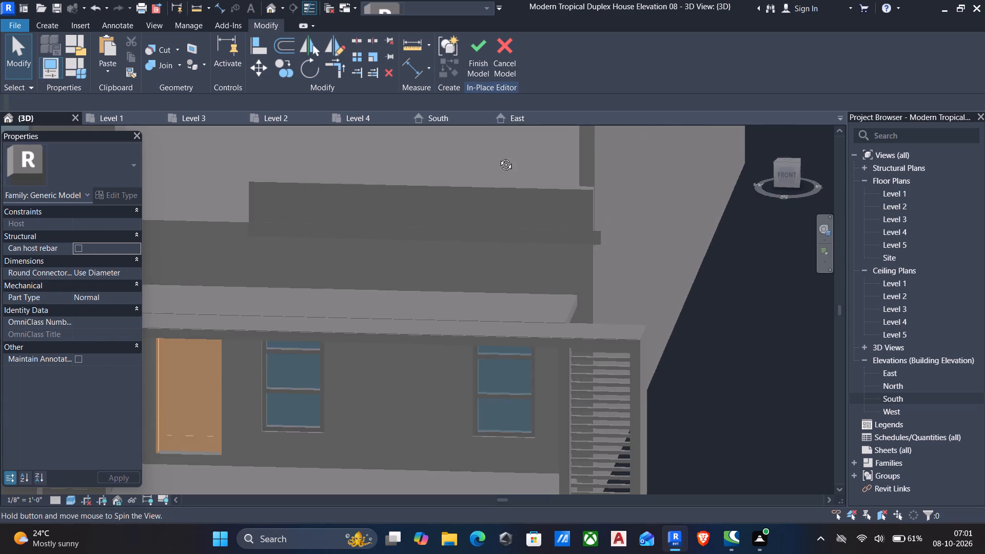
{"action": "middle_click_drag", "start_coordinate": [498, 157], "coordinate": [500, 148], "text": "shift"}
{"action": "middle_click_drag", "start_coordinate": [460, 209], "coordinate": [462, 167]}
{"action": "scroll", "coordinate": [378, 183], "scroll_direction": "up", "scroll_amount": 4}
{"action": "scroll", "coordinate": [365, 192], "scroll_direction": "down", "scroll_amount": 4}
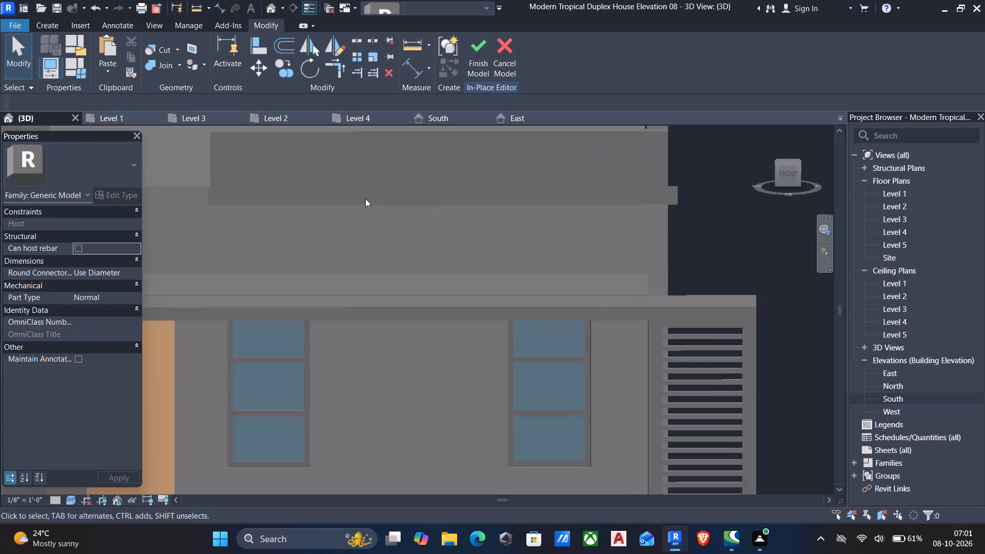
{"action": "middle_click_drag", "start_coordinate": [370, 194], "coordinate": [379, 177]}
{"action": "scroll", "coordinate": [599, 187], "scroll_direction": "up", "scroll_amount": 5}
{"action": "left_click", "coordinate": [618, 168]}
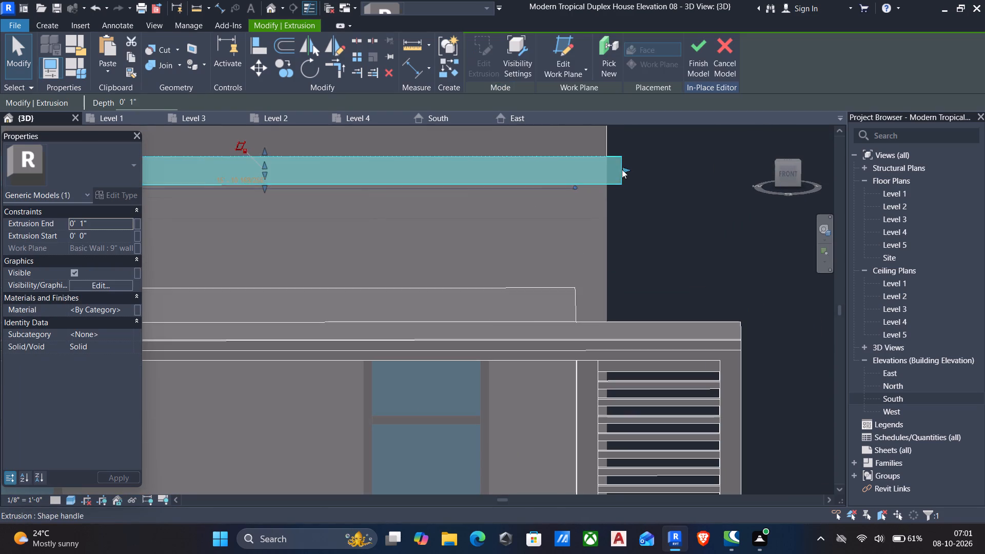
{"action": "scroll", "coordinate": [624, 170], "scroll_direction": "up", "scroll_amount": 4}
{"action": "left_click_drag", "start_coordinate": [624, 170], "coordinate": [614, 167]}
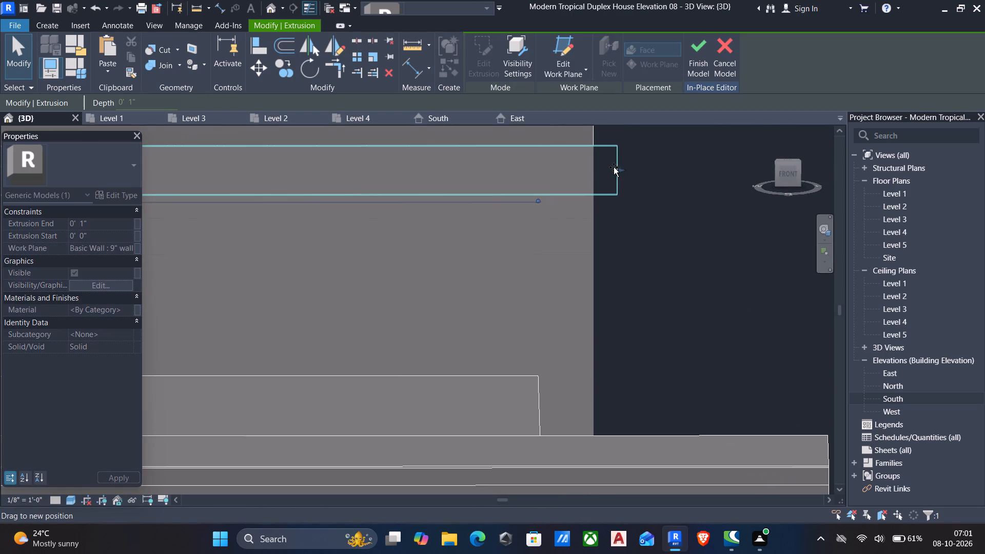
{"action": "left_click_drag", "start_coordinate": [614, 167], "coordinate": [609, 167]}
Extend the front band's inner end slightly farther past the 2' block to match the outer overhang, and finish the in-place model.
{"action": "scroll", "coordinate": [580, 174], "scroll_direction": "down", "scroll_amount": 5}
{"action": "middle_click_drag", "start_coordinate": [617, 208], "coordinate": [651, 215]}
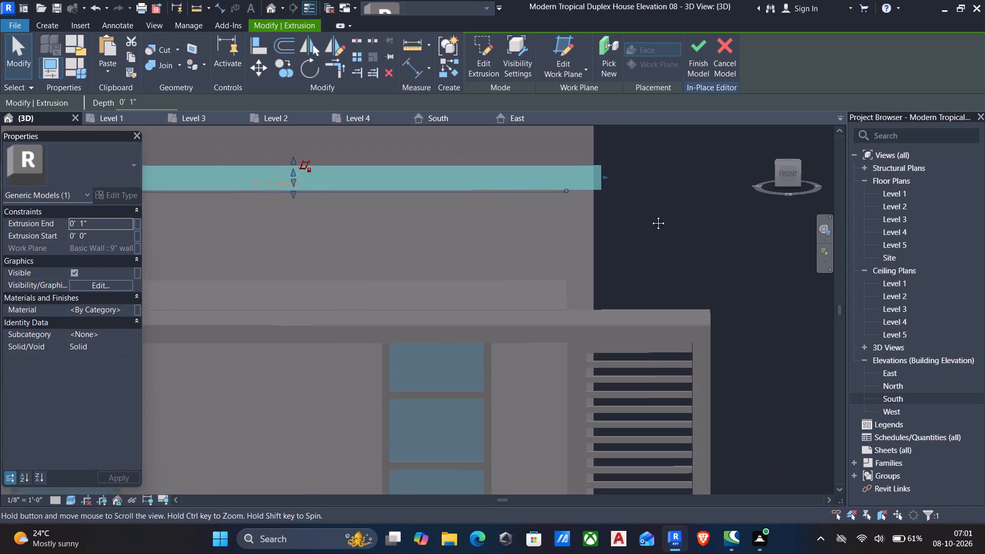
{"action": "middle_click_drag", "start_coordinate": [651, 215], "coordinate": [690, 219]}
{"action": "scroll", "coordinate": [516, 211], "scroll_direction": "down", "scroll_amount": 4}
{"action": "middle_click_drag", "start_coordinate": [578, 235], "coordinate": [651, 248]}
{"action": "scroll", "coordinate": [476, 236], "scroll_direction": "up", "scroll_amount": 5}
{"action": "middle_click_drag", "start_coordinate": [287, 201], "coordinate": [399, 239]}
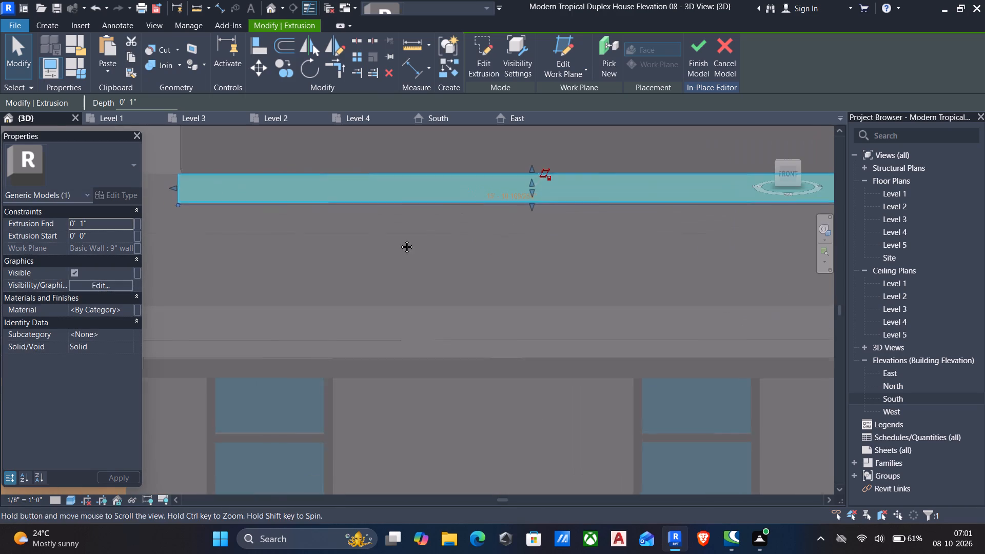
{"action": "middle_click_drag", "start_coordinate": [399, 239], "coordinate": [417, 243]}
{"action": "scroll", "coordinate": [399, 235], "scroll_direction": "up", "scroll_amount": 6}
{"action": "scroll", "coordinate": [243, 220], "scroll_direction": "down", "scroll_amount": 3}
{"action": "middle_click_drag", "start_coordinate": [259, 223], "coordinate": [439, 260]}
{"action": "scroll", "coordinate": [407, 253], "scroll_direction": "up", "scroll_amount": 5}
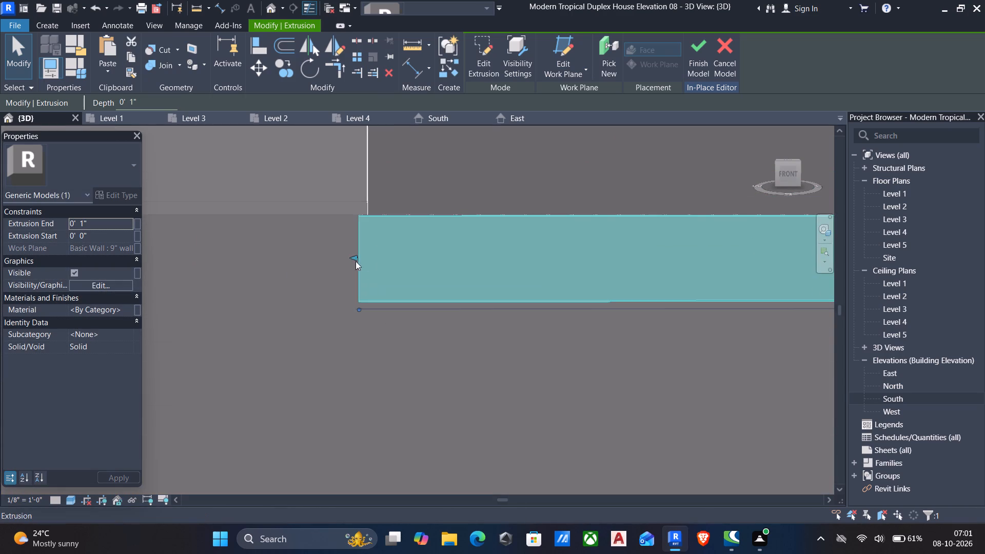
{"action": "left_click", "coordinate": [351, 259]}
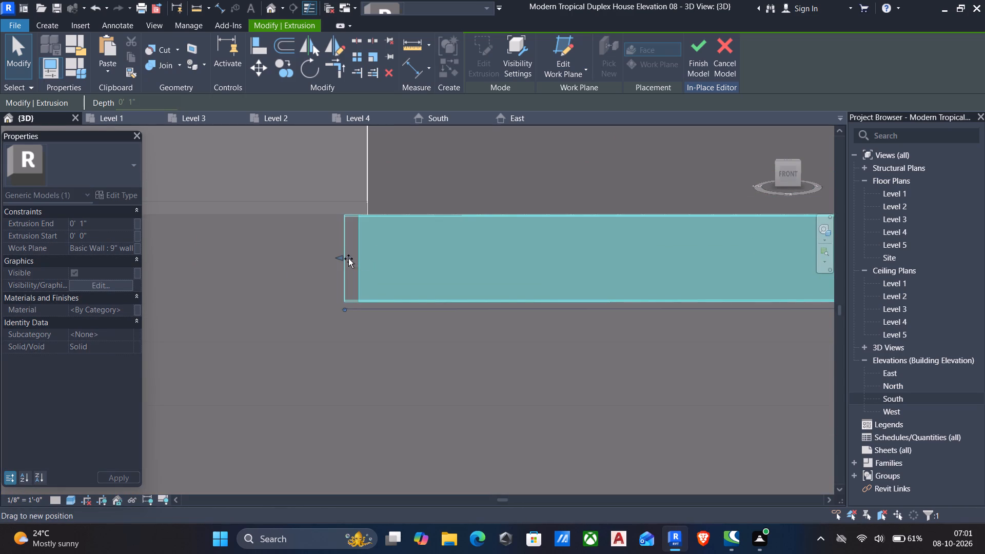
{"action": "scroll", "coordinate": [348, 259], "scroll_direction": "down", "scroll_amount": 6}
{"action": "scroll", "coordinate": [363, 272], "scroll_direction": "up", "scroll_amount": 1}
{"action": "scroll", "coordinate": [384, 286], "scroll_direction": "down", "scroll_amount": 6}
{"action": "middle_click_drag", "start_coordinate": [404, 300], "coordinate": [392, 294]}
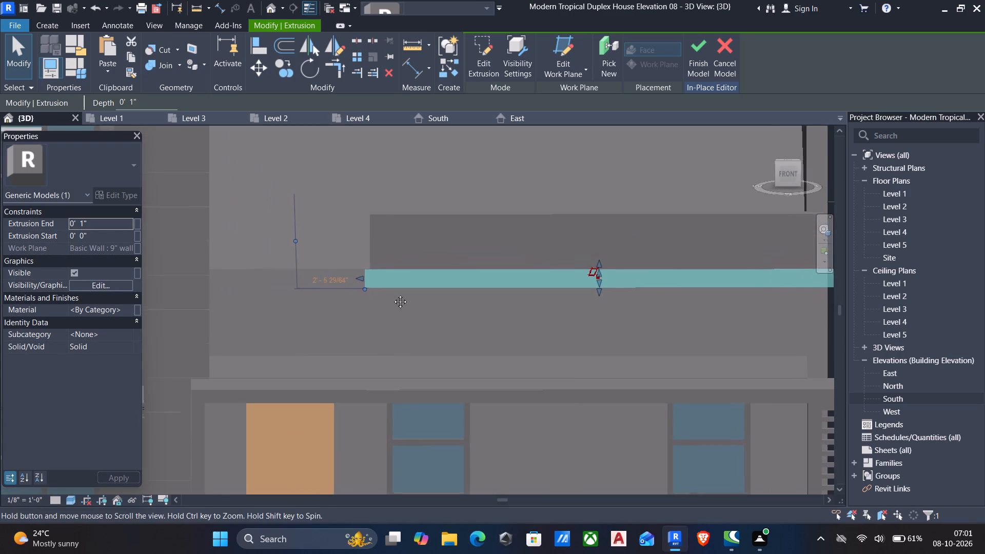
{"action": "middle_click_drag", "start_coordinate": [392, 294], "coordinate": [375, 285]}
{"action": "scroll", "coordinate": [373, 284], "scroll_direction": "up", "scroll_amount": 2}
{"action": "scroll", "coordinate": [406, 294], "scroll_direction": "down", "scroll_amount": 6}
{"action": "middle_click_drag", "start_coordinate": [606, 320], "coordinate": [597, 322]}
{"action": "scroll", "coordinate": [597, 322], "scroll_direction": "up", "scroll_amount": 4}
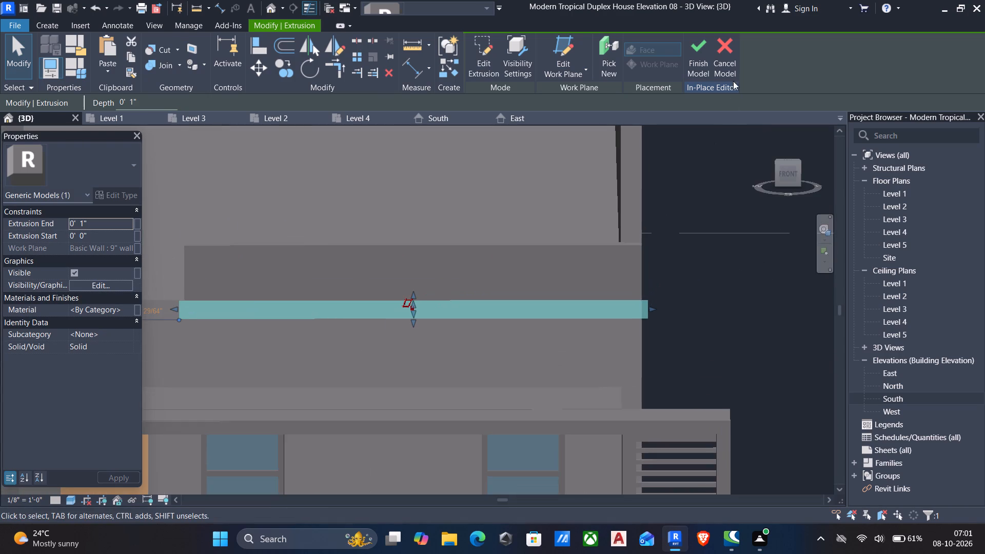
{"action": "left_click", "coordinate": [700, 49]}
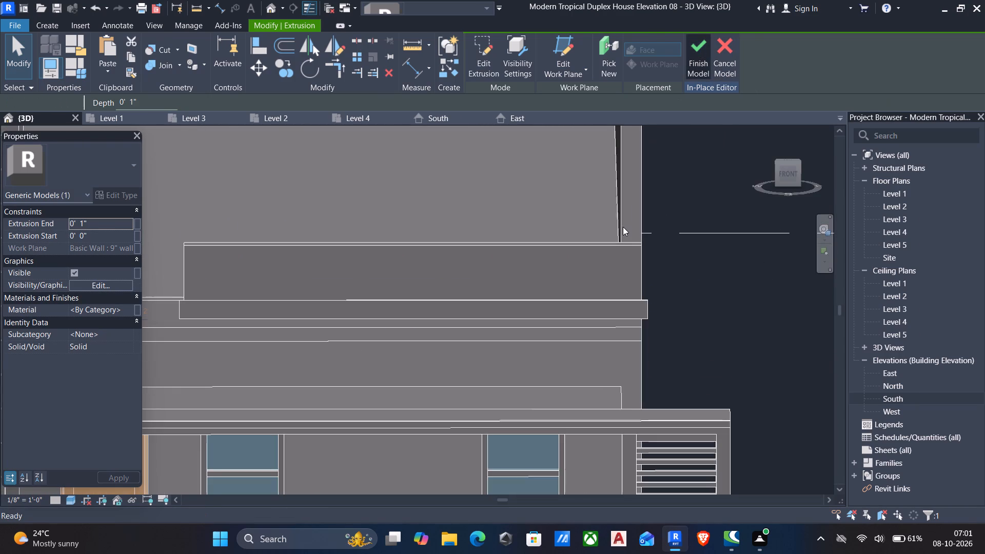
Examine the parapet block and front band in relation to the whole house from both sides and the front.
{"action": "scroll", "coordinate": [600, 254], "scroll_direction": "down", "scroll_amount": 6}
{"action": "middle_click_drag", "start_coordinate": [600, 254], "coordinate": [431, 296], "text": "shift"}
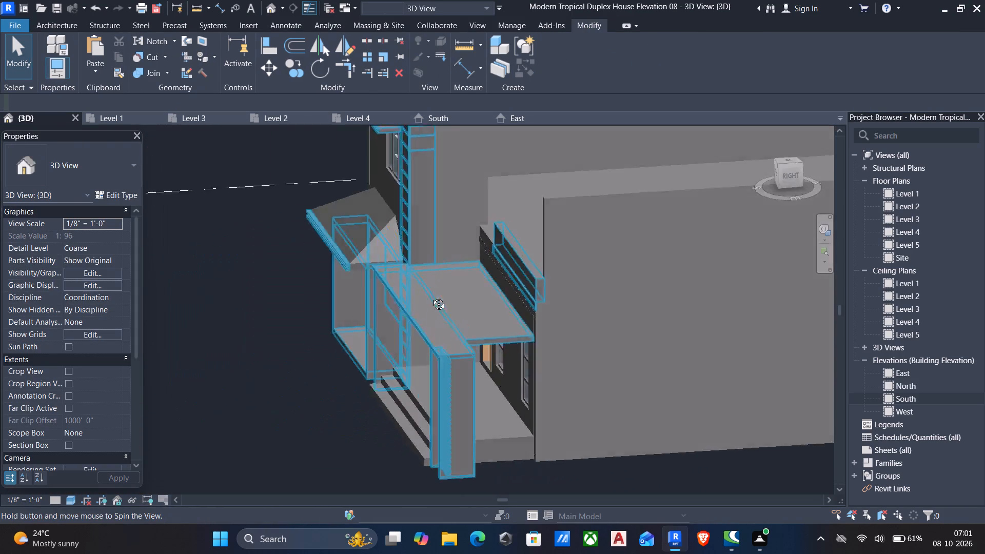
{"action": "middle_click_drag", "start_coordinate": [431, 296], "coordinate": [754, 208], "text": "shift"}
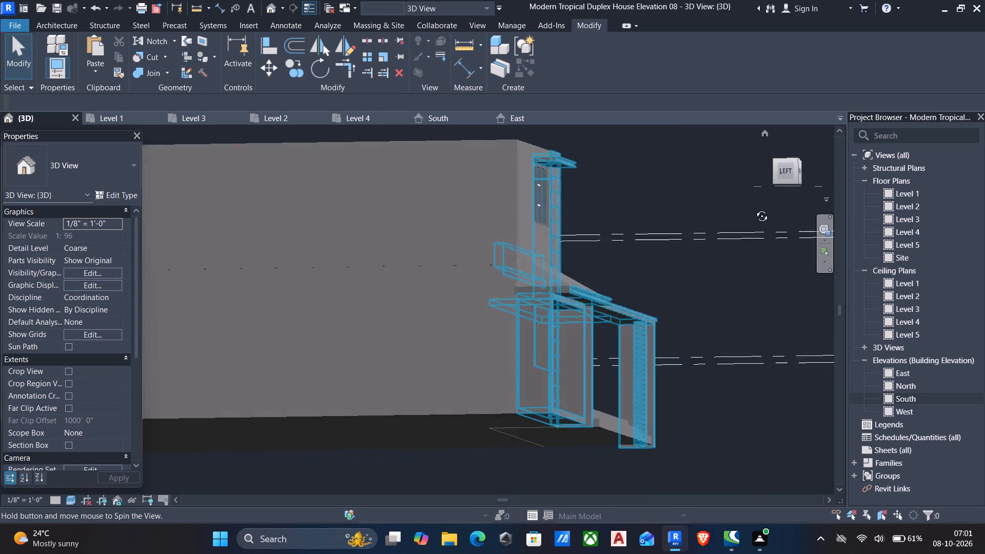
{"action": "middle_click_drag", "start_coordinate": [754, 208], "coordinate": [696, 226], "text": "shift"}
{"action": "scroll", "coordinate": [696, 225], "scroll_direction": "up", "scroll_amount": 1}
{"action": "scroll", "coordinate": [691, 222], "scroll_direction": "down", "scroll_amount": 5}
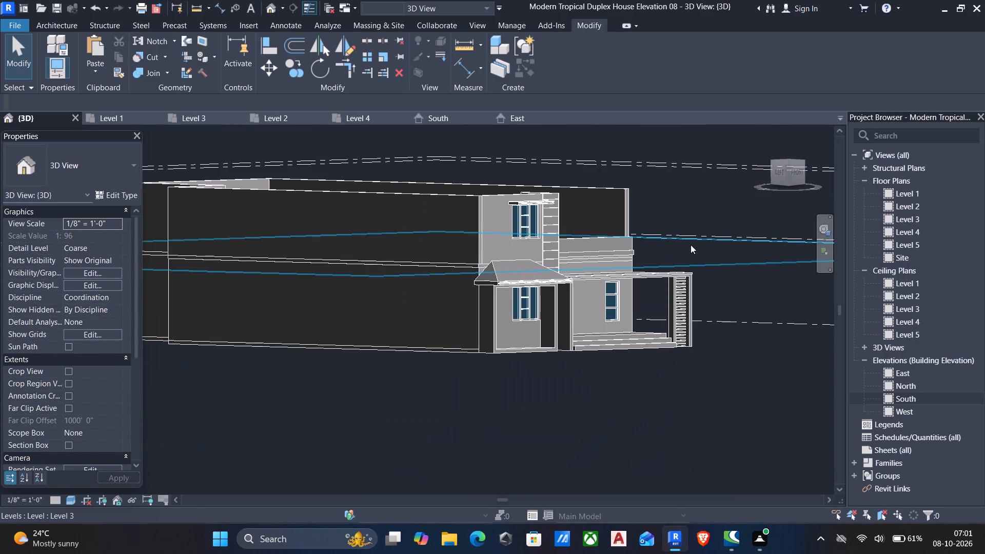
{"action": "scroll", "coordinate": [636, 260], "scroll_direction": "down", "scroll_amount": 1}
{"action": "middle_click_drag", "start_coordinate": [640, 266], "coordinate": [595, 274], "text": "shift"}
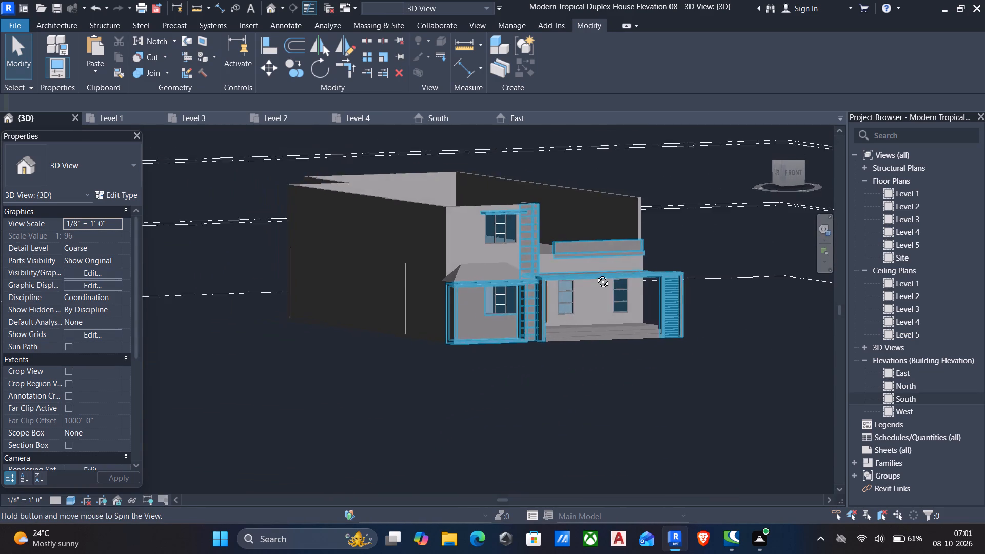
{"action": "middle_click_drag", "start_coordinate": [595, 274], "coordinate": [599, 268], "text": "shift"}
{"action": "scroll", "coordinate": [600, 267], "scroll_direction": "up", "scroll_amount": 6}
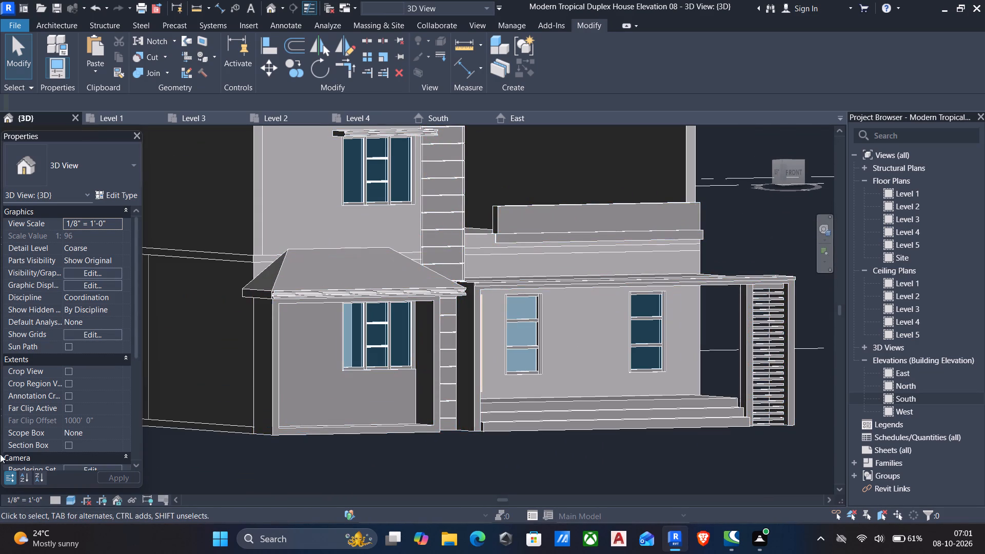
Switch the 3D view's visual style to Realistic.
{"action": "left_click", "coordinate": [70, 505]}
{"action": "left_click", "coordinate": [85, 491]}
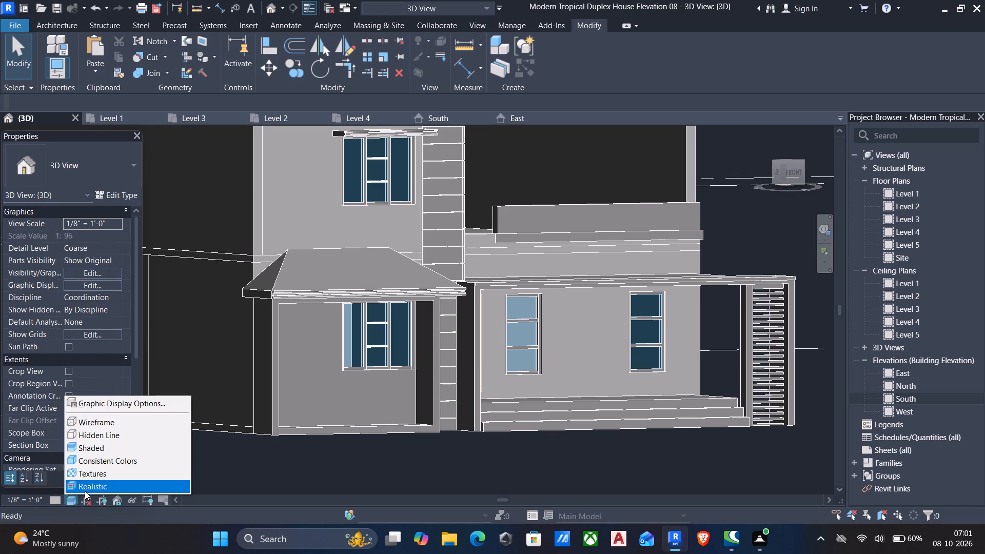
Examine the house's front facade and parapet in the realistic view from several angles.
{"action": "scroll", "coordinate": [377, 413], "scroll_direction": "down", "scroll_amount": 6}
{"action": "middle_click_drag", "start_coordinate": [377, 413], "coordinate": [377, 415]}
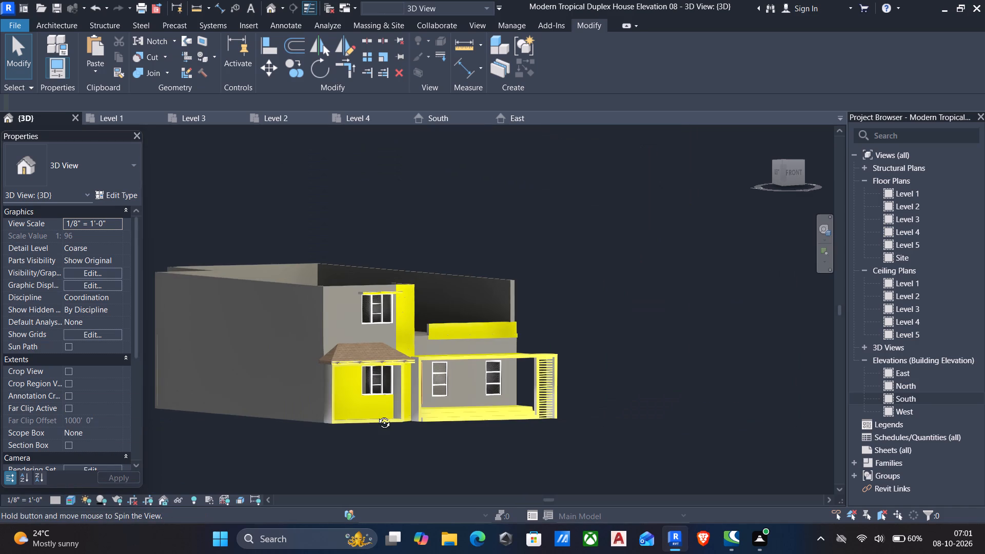
{"action": "middle_click_drag", "start_coordinate": [377, 415], "coordinate": [307, 381]}
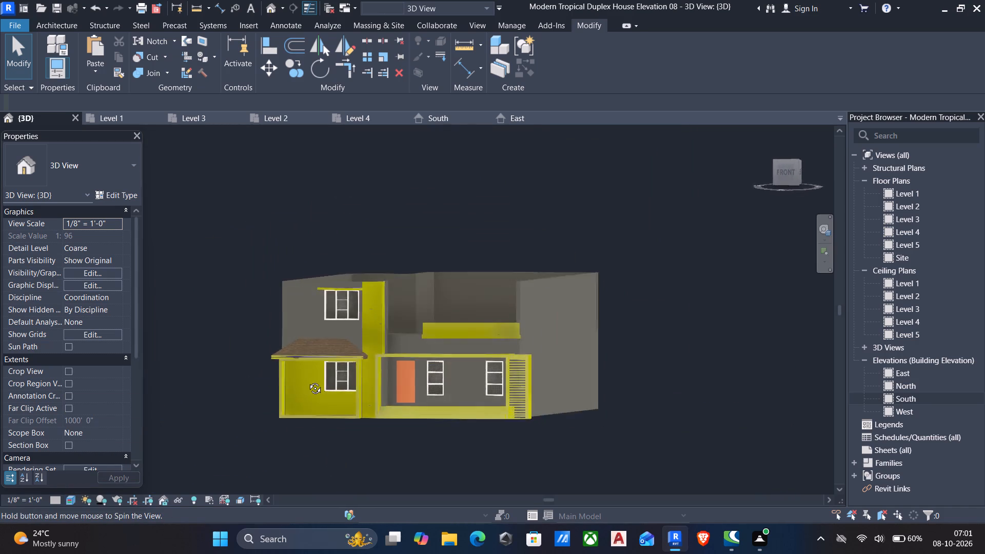
{"action": "middle_click_drag", "start_coordinate": [307, 381], "coordinate": [417, 385]}
{"action": "scroll", "coordinate": [578, 404], "scroll_direction": "up", "scroll_amount": 6}
{"action": "scroll", "coordinate": [521, 393], "scroll_direction": "up", "scroll_amount": 1, "text": "shift"}
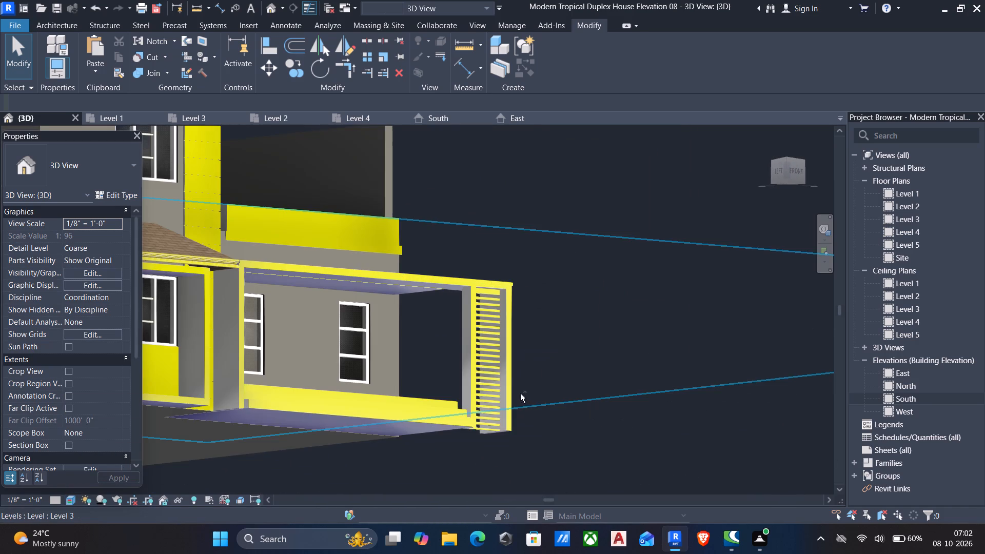
{"action": "middle_click_drag", "start_coordinate": [520, 393], "coordinate": [515, 401], "text": "shift"}
{"action": "scroll", "coordinate": [515, 401], "scroll_direction": "down", "scroll_amount": 7, "text": "shift"}
{"action": "middle_click_drag", "start_coordinate": [515, 401], "coordinate": [580, 379]}
{"action": "scroll", "coordinate": [554, 366], "scroll_direction": "down", "scroll_amount": 2, "text": "shift"}
{"action": "middle_click_drag", "start_coordinate": [551, 369], "coordinate": [530, 419], "text": "shift"}
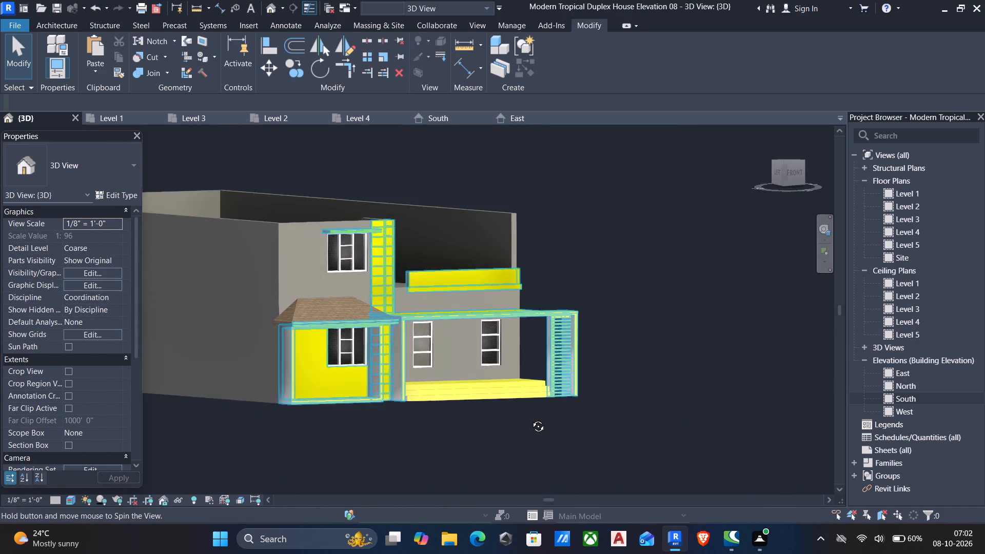
{"action": "middle_click_drag", "start_coordinate": [530, 419], "coordinate": [526, 423], "text": "shift"}
{"action": "scroll", "coordinate": [445, 379], "scroll_direction": "up", "scroll_amount": 2}
{"action": "scroll", "coordinate": [443, 378], "scroll_direction": "down", "scroll_amount": 2}
{"action": "middle_click_drag", "start_coordinate": [443, 378], "coordinate": [538, 402]}
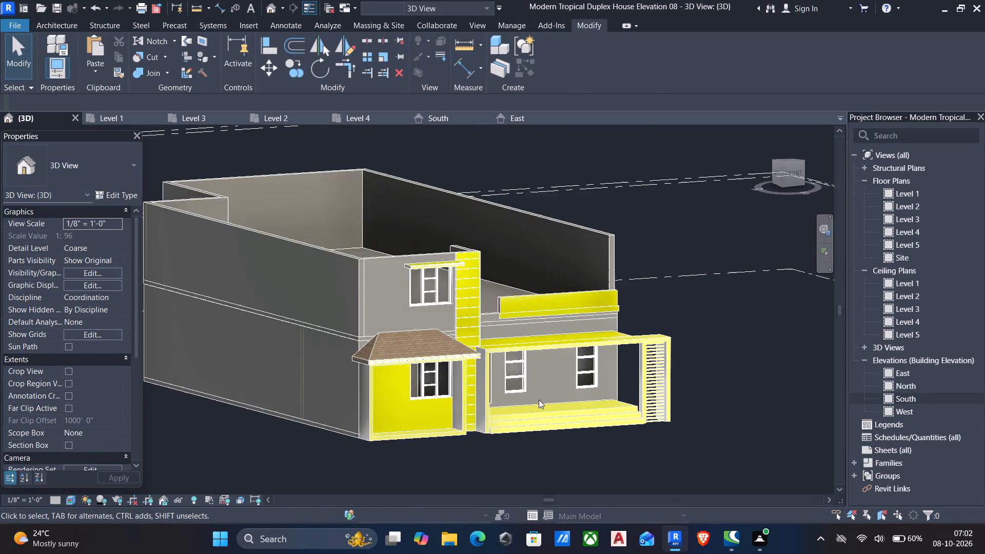
{"action": "scroll", "coordinate": [539, 399], "scroll_direction": "down", "scroll_amount": 3}
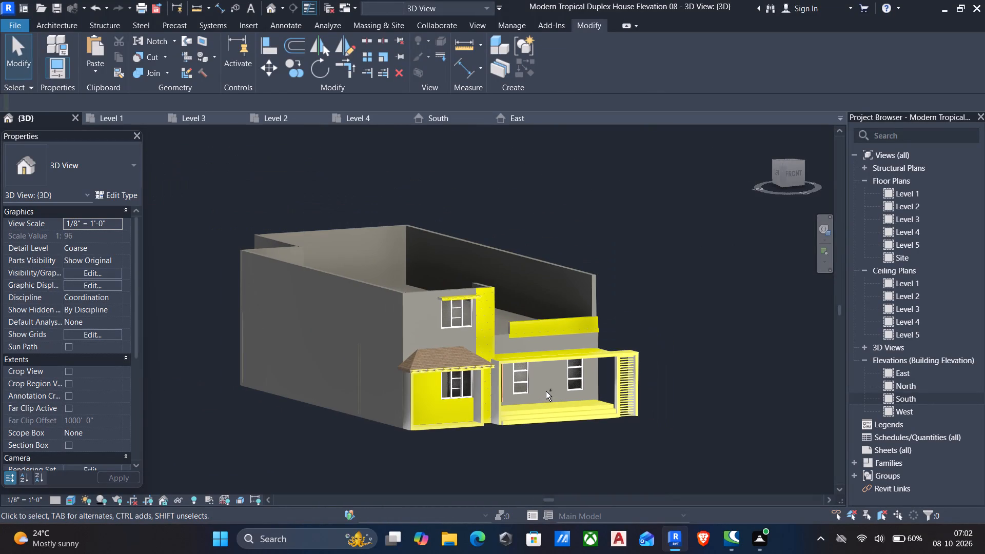
Save the project.
{"action": "key", "text": "ctrl+s"}
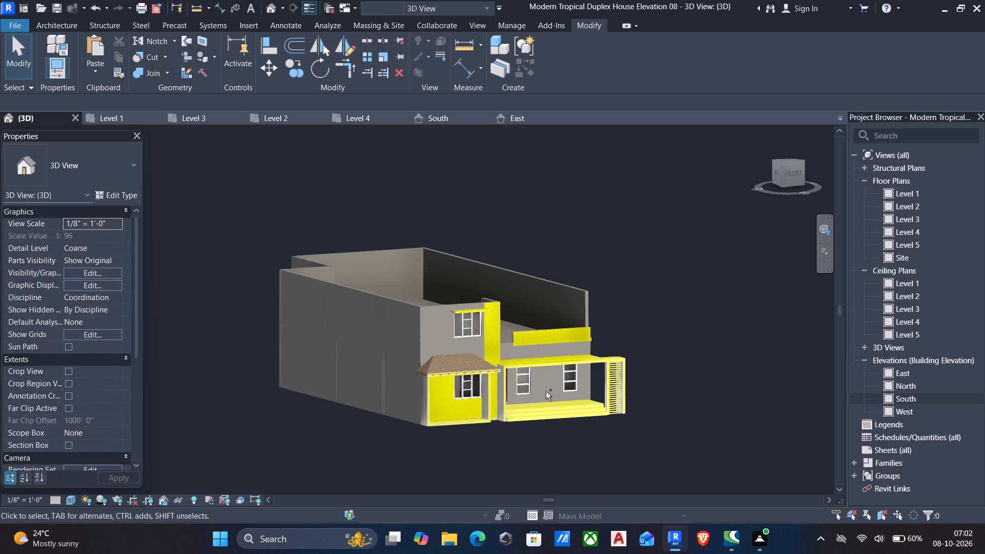
{"action": "key", "text": "ctrl+s"}
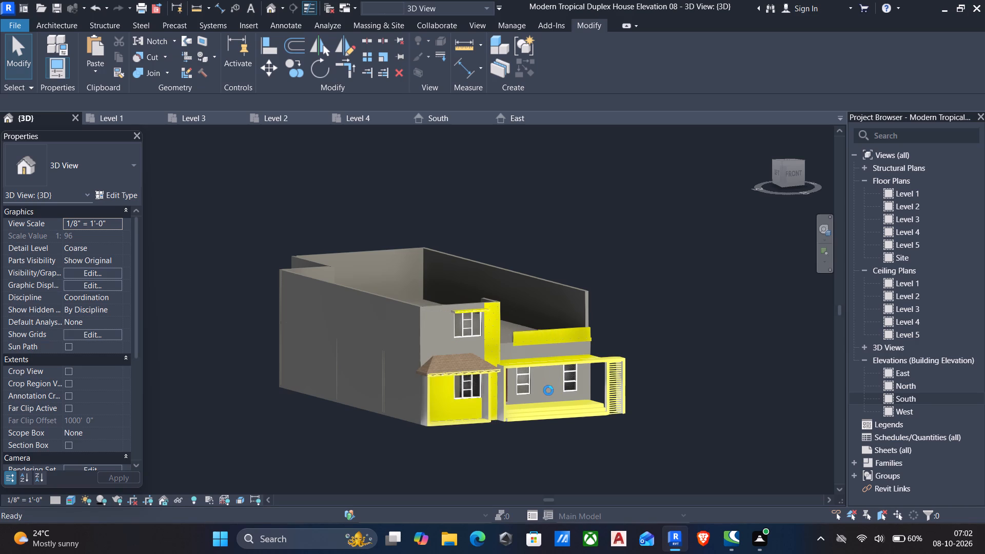
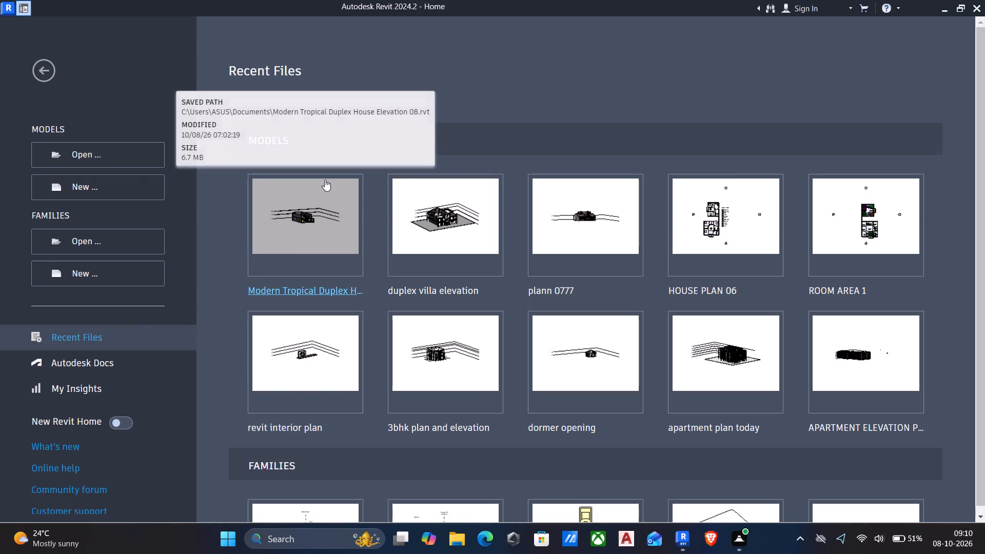
Open the recent project Modern Tropical Duplex House Elevation 08.
{"action": "left_click", "coordinate": [299, 219]}
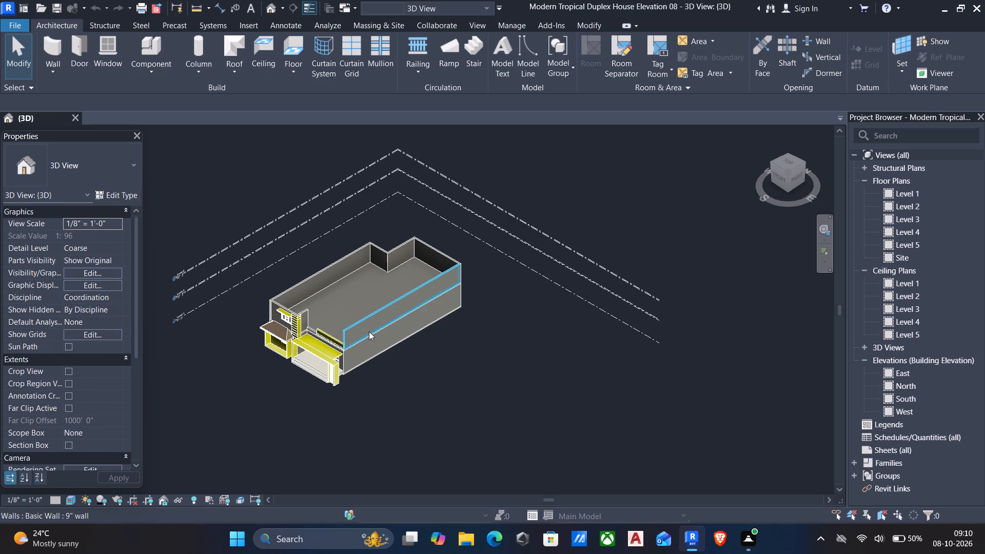
Set the visual style of the 3D view to Shaded.
{"action": "scroll", "coordinate": [369, 331], "scroll_direction": "up", "scroll_amount": 5}
{"action": "scroll", "coordinate": [349, 338], "scroll_direction": "down", "scroll_amount": 2}
{"action": "scroll", "coordinate": [430, 306], "scroll_direction": "down", "scroll_amount": 1, "text": "shift"}
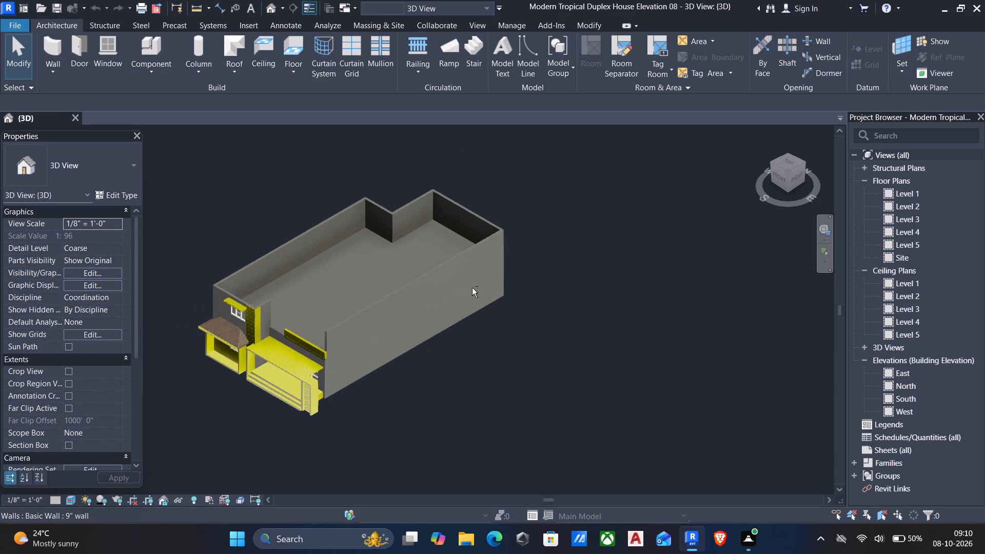
{"action": "scroll", "coordinate": [483, 284], "scroll_direction": "up", "scroll_amount": 1}
{"action": "scroll", "coordinate": [483, 283], "scroll_direction": "down", "scroll_amount": 4}
{"action": "middle_click_drag", "start_coordinate": [547, 284], "coordinate": [577, 274], "text": "shift"}
{"action": "middle_click_drag", "start_coordinate": [597, 268], "coordinate": [731, 203], "text": "shift"}
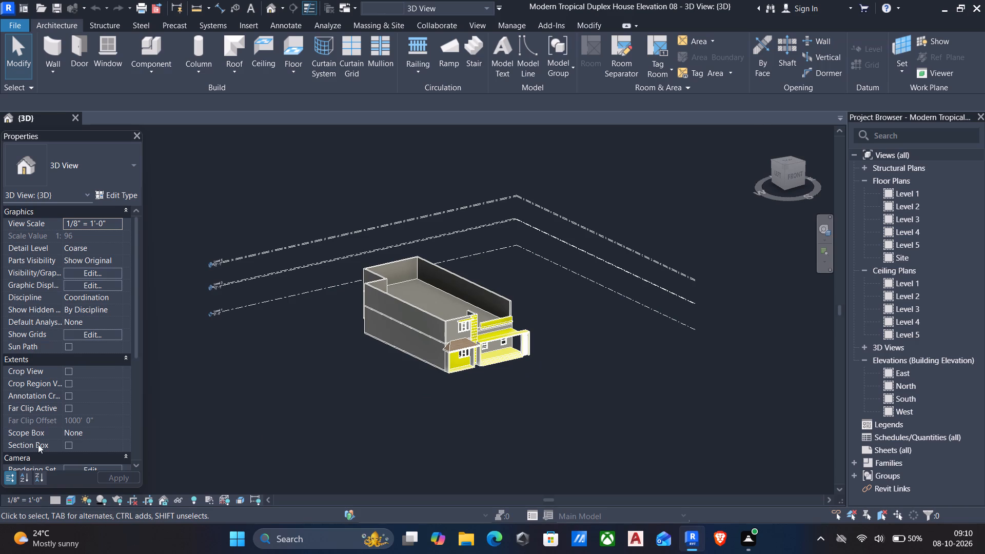
{"action": "left_click", "coordinate": [68, 501]}
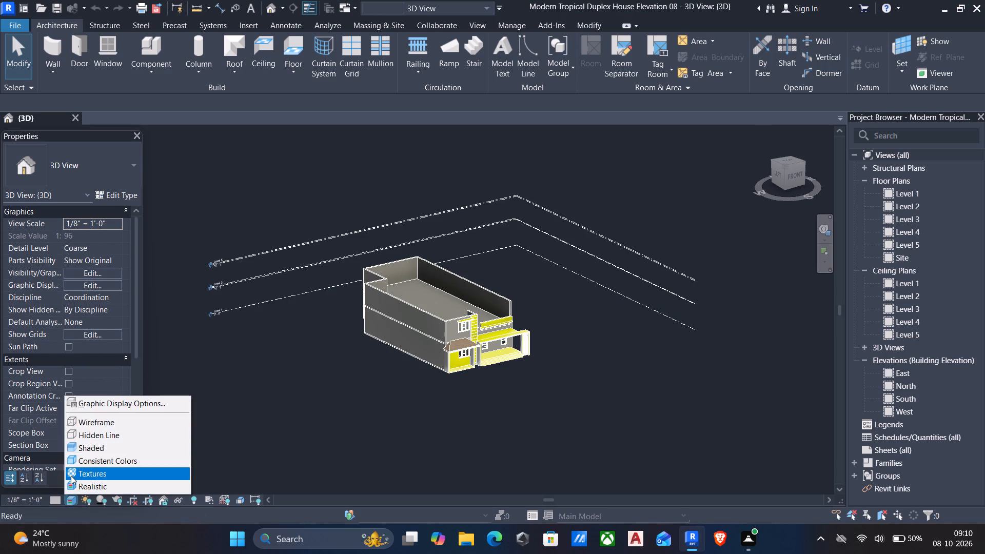
{"action": "left_click", "coordinate": [75, 442]}
Examine the shaded house model in the 3D view, especially its front facade, porch and upper storey.
{"action": "scroll", "coordinate": [607, 369], "scroll_direction": "up", "scroll_amount": 6}
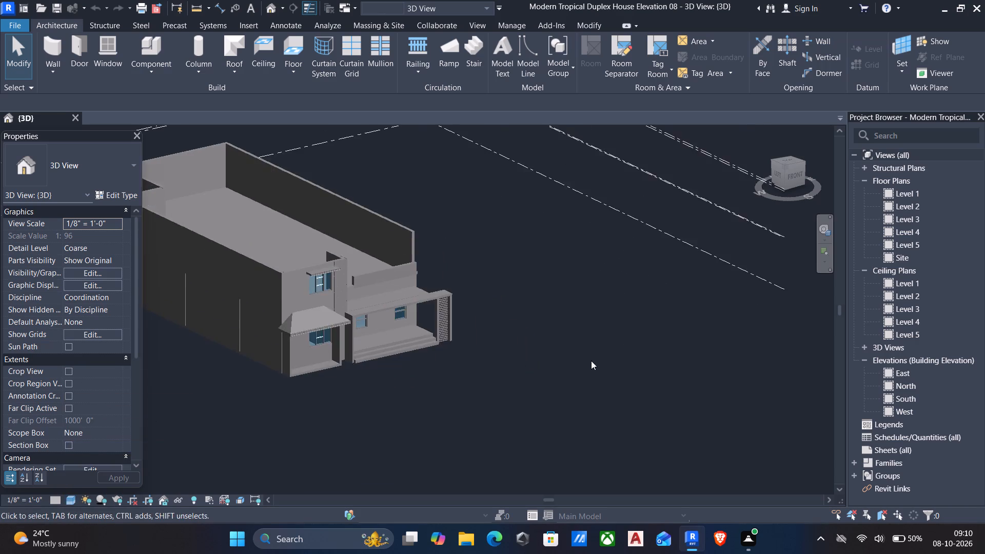
{"action": "scroll", "coordinate": [409, 331], "scroll_direction": "down", "scroll_amount": 1}
{"action": "middle_click", "coordinate": [444, 318]}
{"action": "middle_click_drag", "start_coordinate": [444, 318], "coordinate": [682, 300]}
{"action": "left_click_drag", "start_coordinate": [674, 300], "coordinate": [682, 300]}
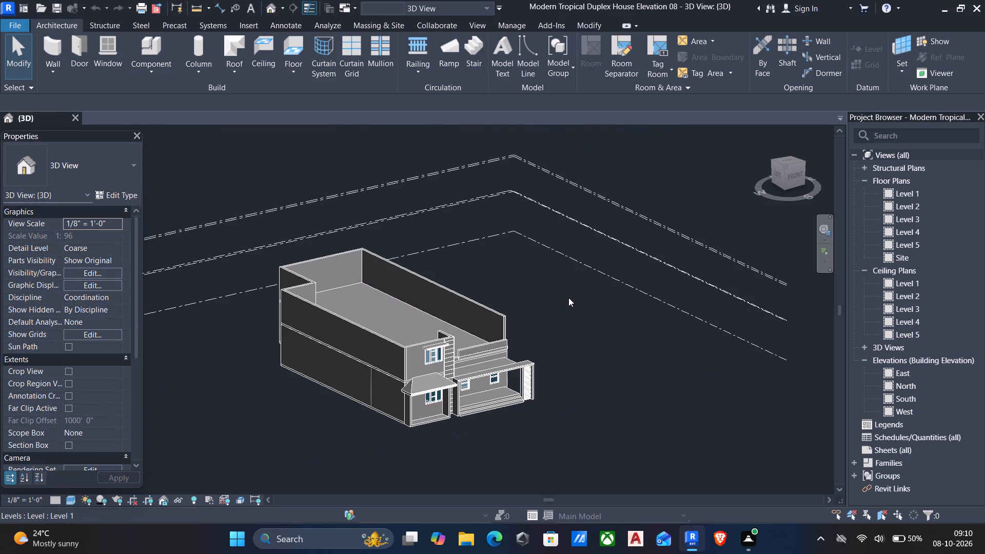
{"action": "scroll", "coordinate": [568, 308], "scroll_direction": "down", "scroll_amount": 6}
{"action": "middle_click_drag", "start_coordinate": [566, 311], "coordinate": [622, 247]}
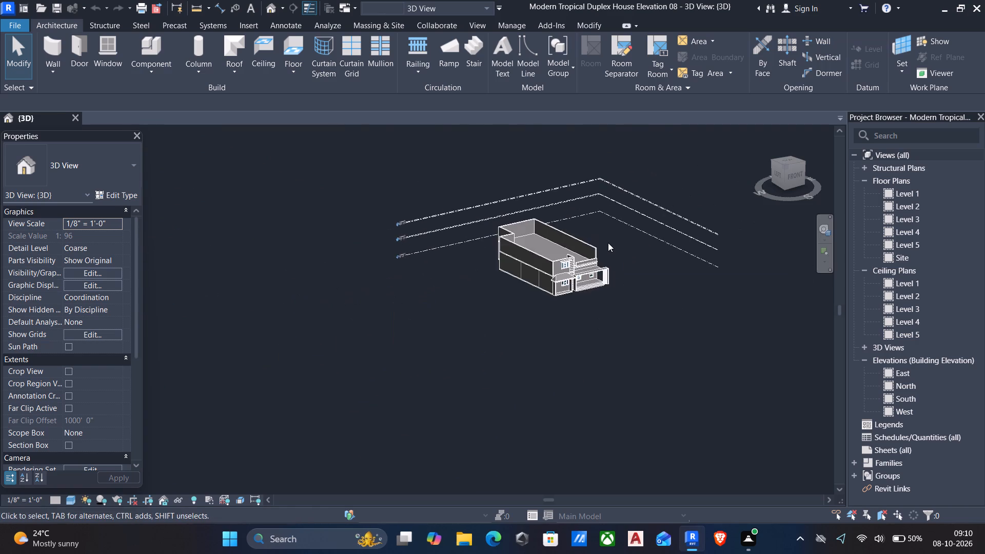
{"action": "scroll", "coordinate": [608, 243], "scroll_direction": "down", "scroll_amount": 1}
{"action": "middle_click_drag", "start_coordinate": [608, 243], "coordinate": [611, 319]}
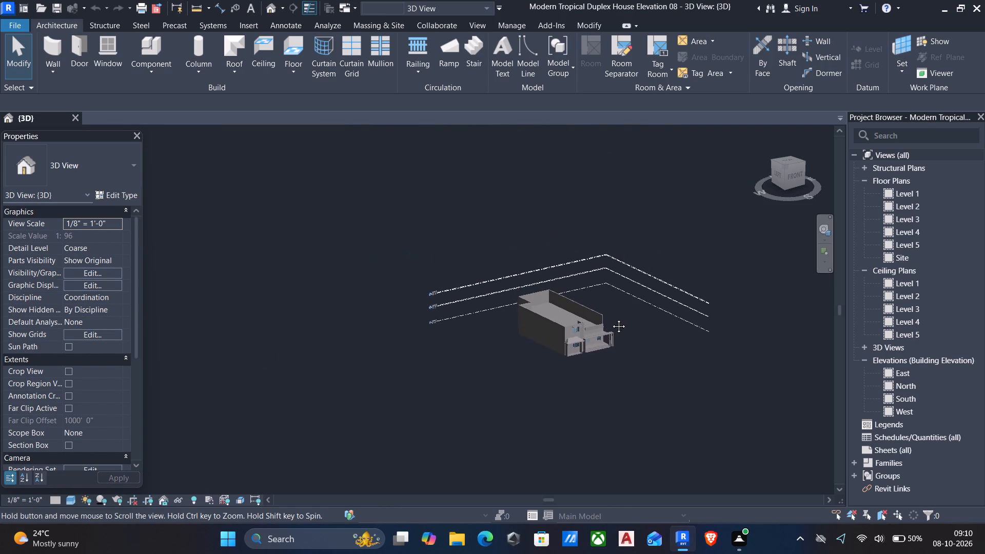
{"action": "middle_click_drag", "start_coordinate": [611, 319], "coordinate": [609, 320]}
{"action": "scroll", "coordinate": [609, 320], "scroll_direction": "up", "scroll_amount": 5}
{"action": "middle_click", "coordinate": [609, 320]}
{"action": "scroll", "coordinate": [631, 422], "scroll_direction": "up", "scroll_amount": 6}
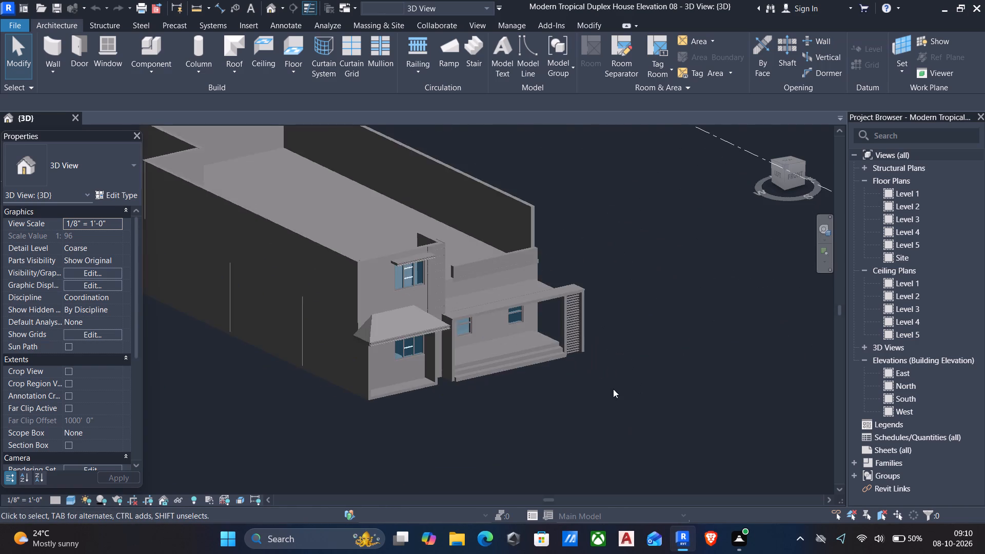
{"action": "scroll", "coordinate": [608, 385], "scroll_direction": "down", "scroll_amount": 3}
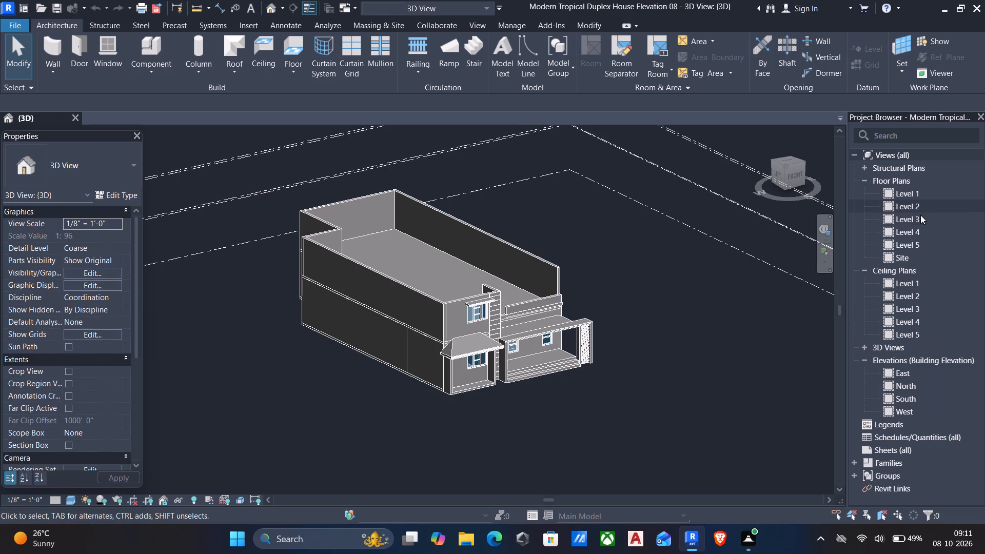
In the South elevation, add an elbow to the Level 5 line and raise its head clear above Level 4's label.
{"action": "double_click", "coordinate": [907, 395]}
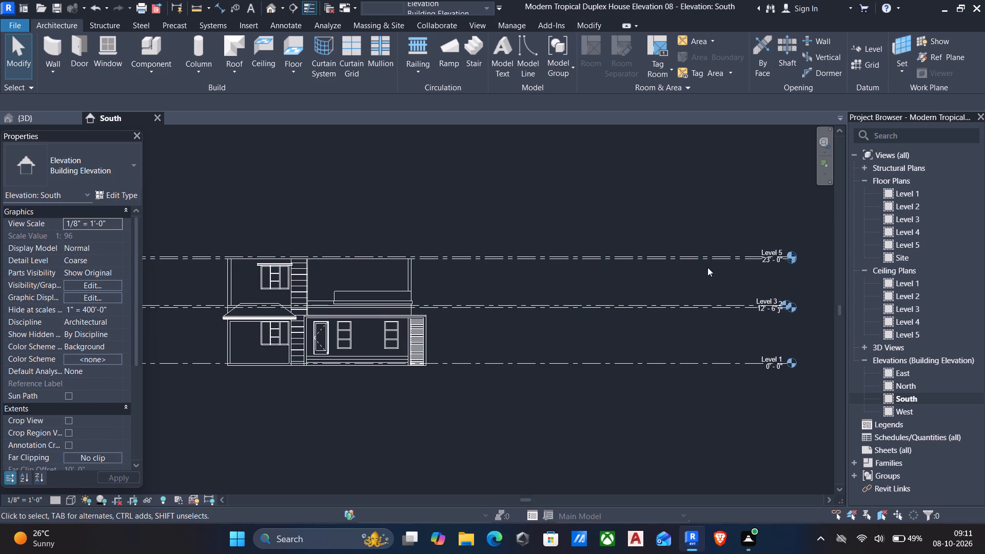
{"action": "left_click", "coordinate": [688, 259]}
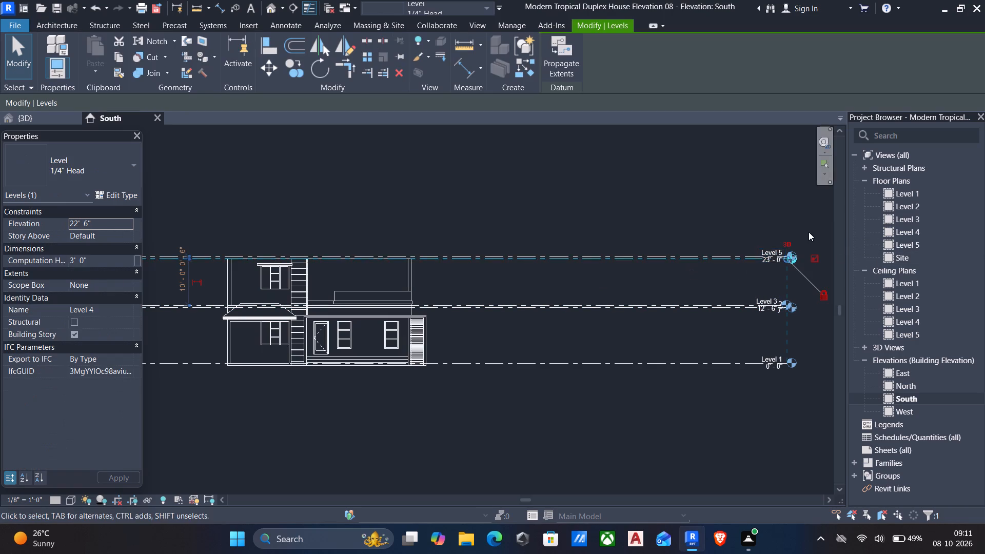
{"action": "scroll", "coordinate": [807, 232], "scroll_direction": "up", "scroll_amount": 6}
{"action": "left_click", "coordinate": [688, 268]}
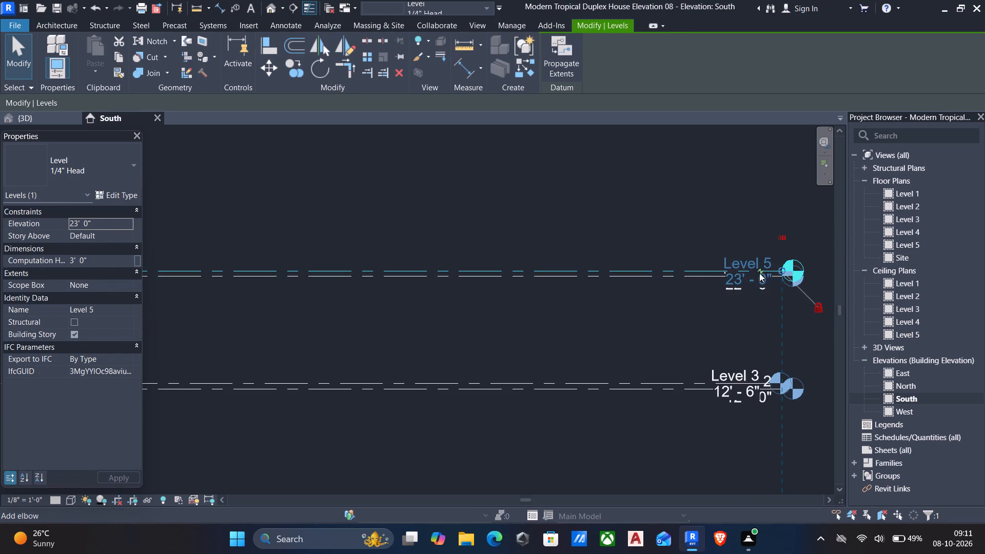
{"action": "scroll", "coordinate": [760, 273], "scroll_direction": "up", "scroll_amount": 3}
{"action": "left_click_drag", "start_coordinate": [760, 268], "coordinate": [764, 259]}
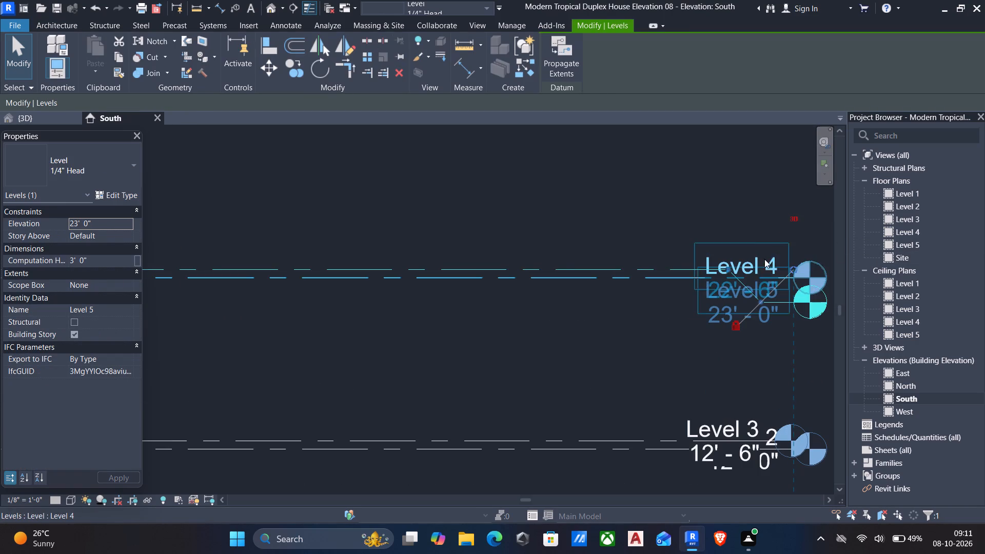
{"action": "left_click_drag", "start_coordinate": [764, 259], "coordinate": [747, 219]}
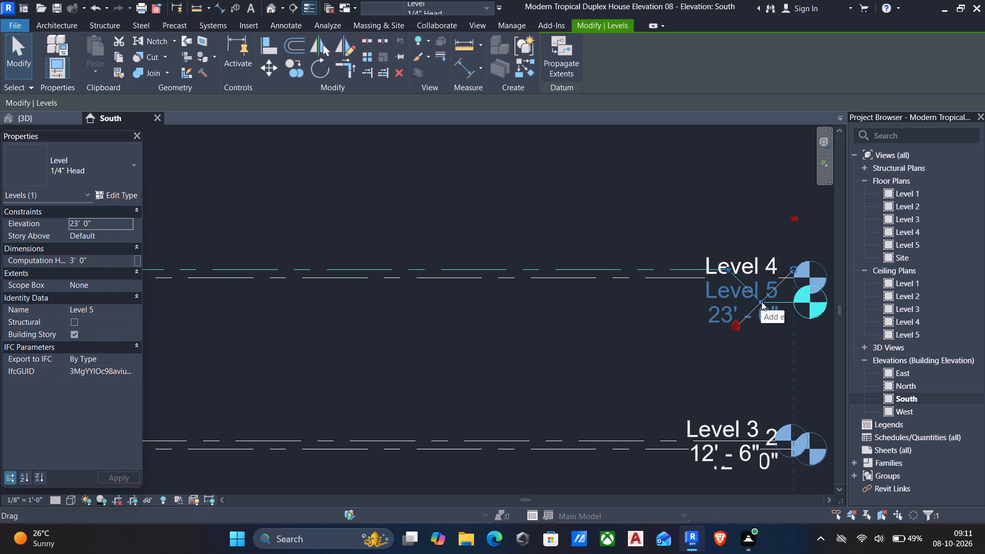
{"action": "left_click_drag", "start_coordinate": [761, 302], "coordinate": [691, 176]}
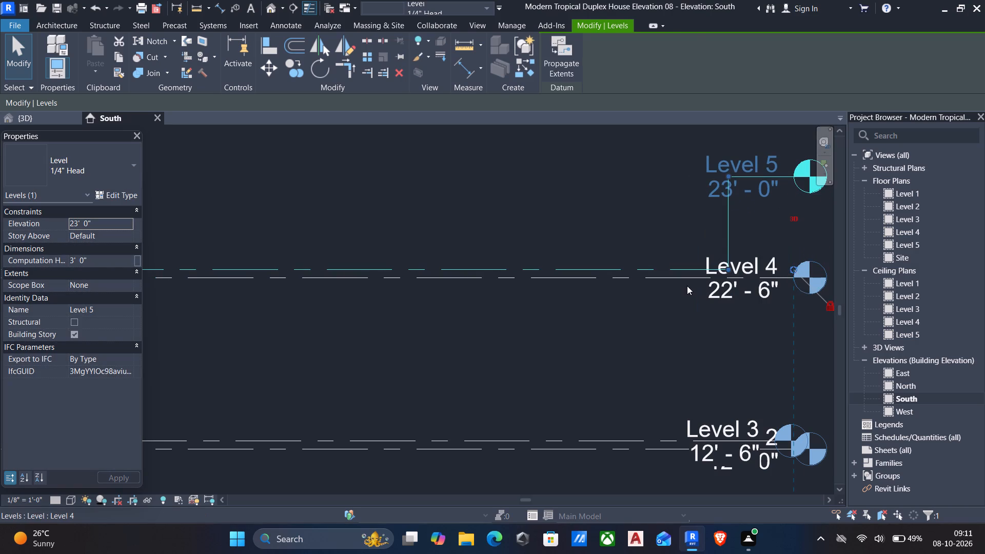
Add an elbow to the Level 4 line and place its head slightly below the line, clear of Level 3's label.
{"action": "left_click", "coordinate": [673, 280]}
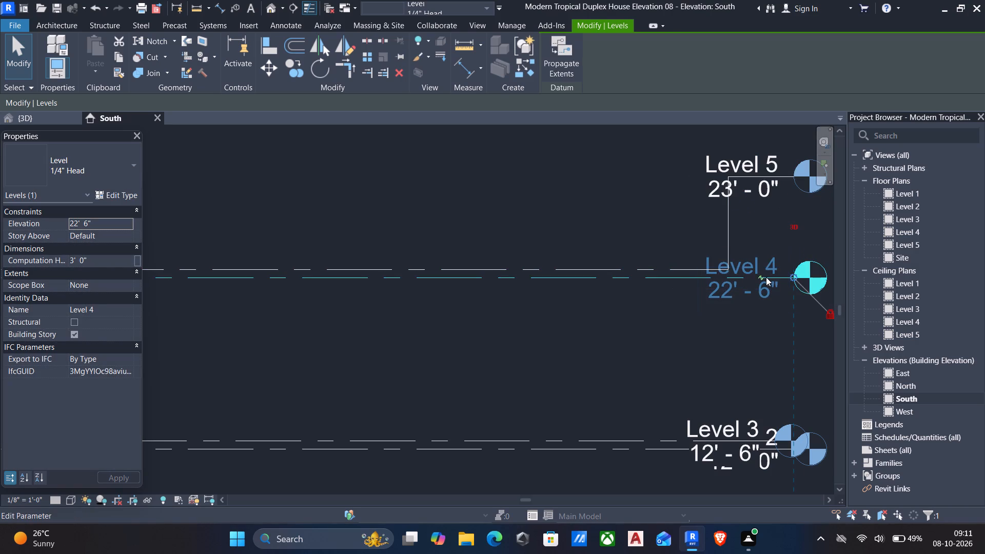
{"action": "left_click", "coordinate": [761, 276]}
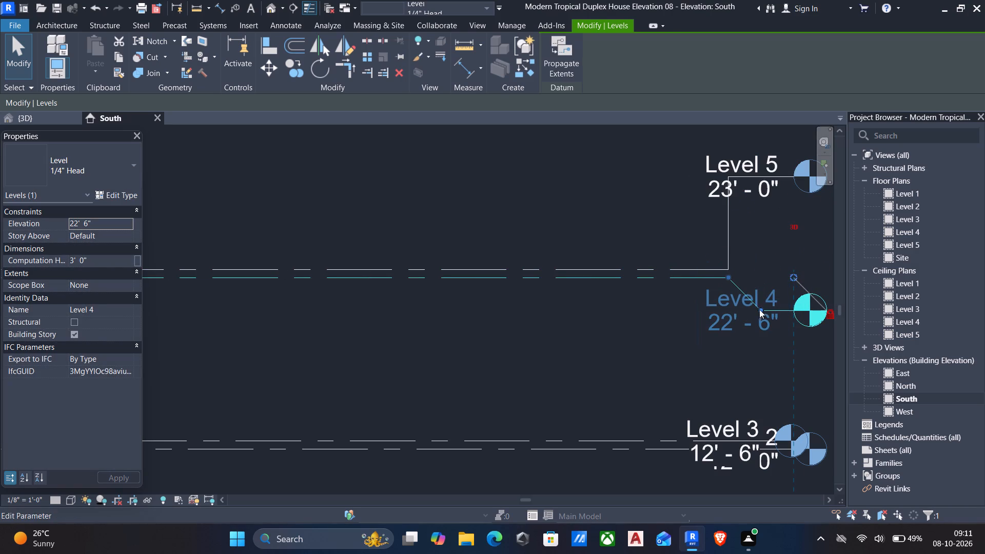
{"action": "left_click_drag", "start_coordinate": [760, 310], "coordinate": [711, 357]}
{"action": "scroll", "coordinate": [701, 356], "scroll_direction": "down", "scroll_amount": 6}
{"action": "scroll", "coordinate": [713, 402], "scroll_direction": "up", "scroll_amount": 1}
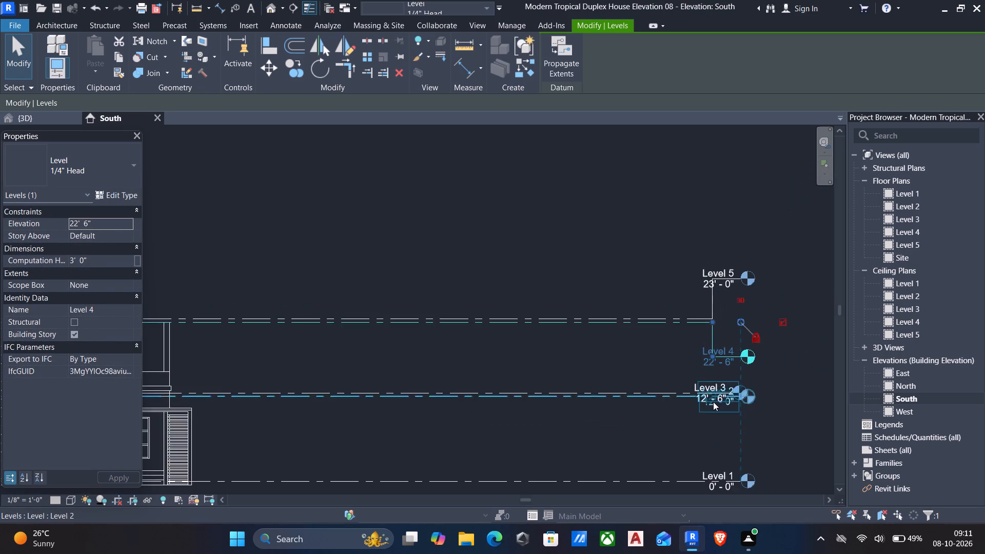
{"action": "scroll", "coordinate": [713, 402], "scroll_direction": "up", "scroll_amount": 3}
{"action": "left_click_drag", "start_coordinate": [711, 321], "coordinate": [714, 290]}
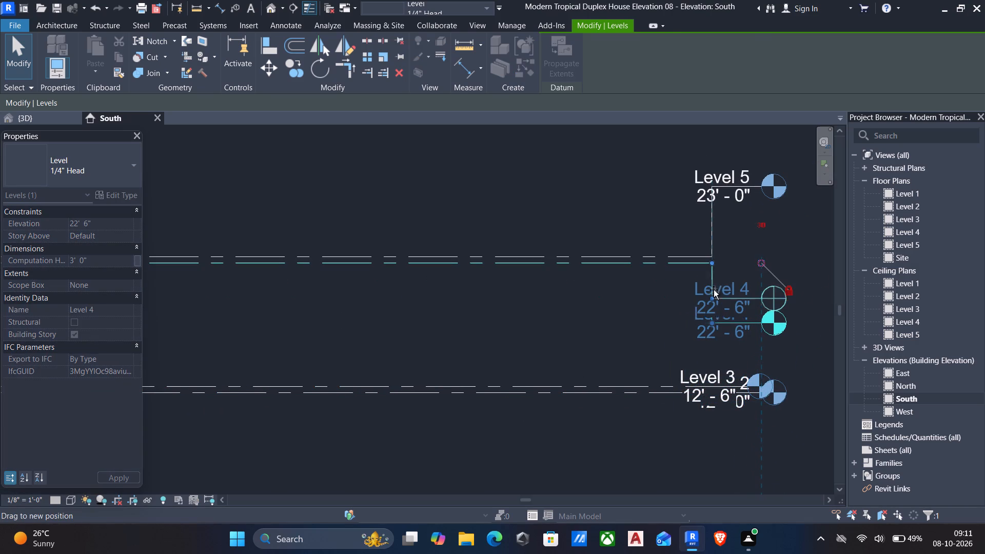
{"action": "left_click_drag", "start_coordinate": [714, 290], "coordinate": [718, 291]}
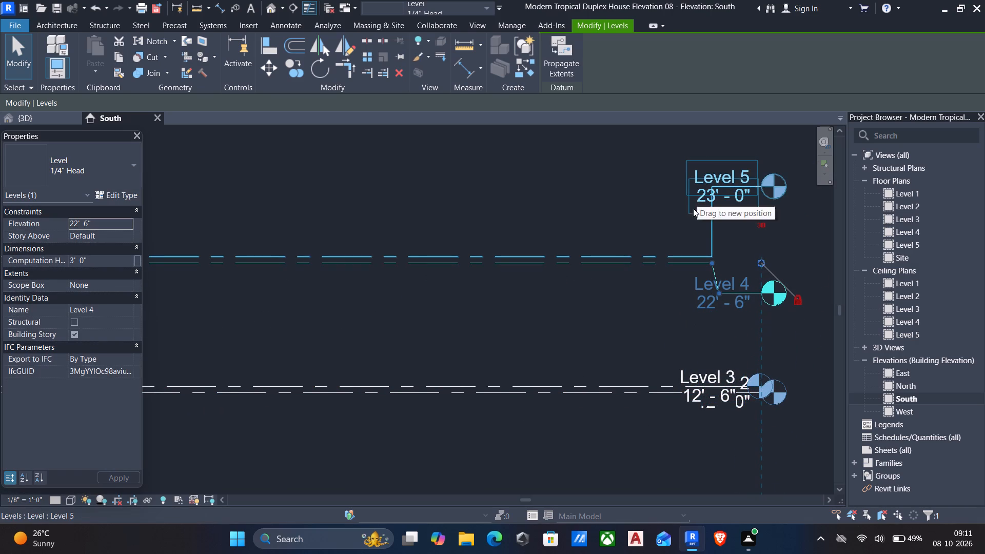
Lower the Level 5 head so it sits closer above its level line.
{"action": "left_click", "coordinate": [671, 254]}
{"action": "left_click_drag", "start_coordinate": [713, 186], "coordinate": [710, 229]}
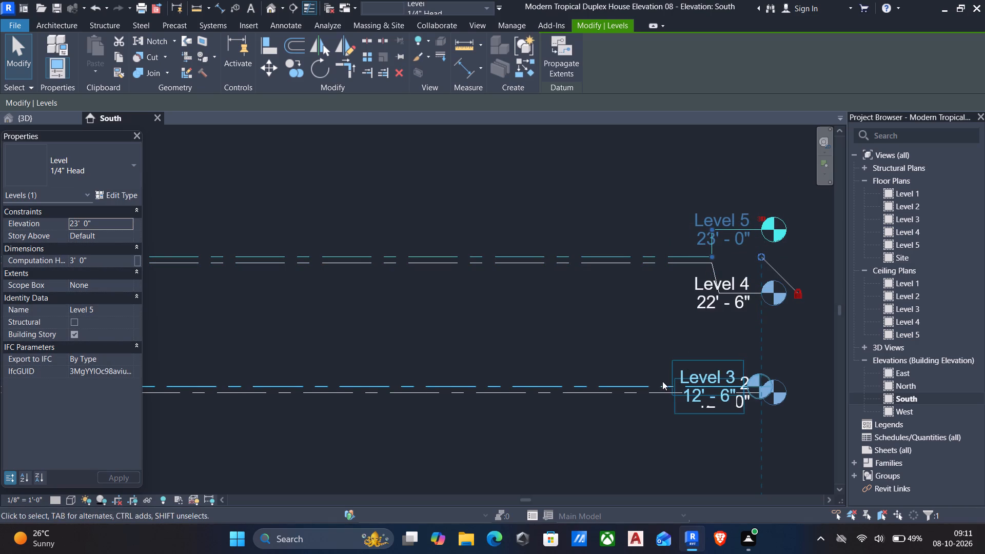
Add an elbow to the Level 3 line and raise its head above the line, clear of Level 2's label.
{"action": "left_click", "coordinate": [637, 386]}
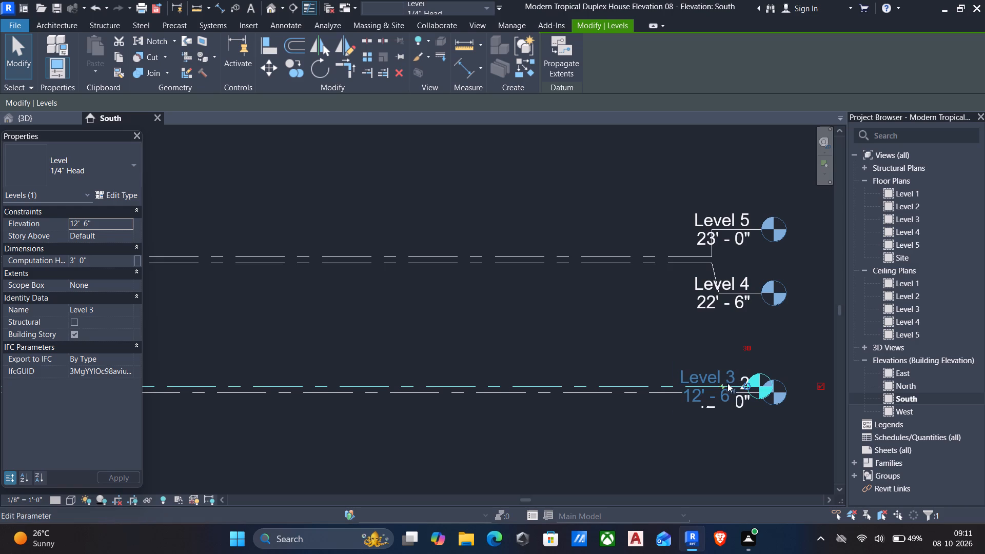
{"action": "left_click_drag", "start_coordinate": [722, 384], "coordinate": [714, 360]}
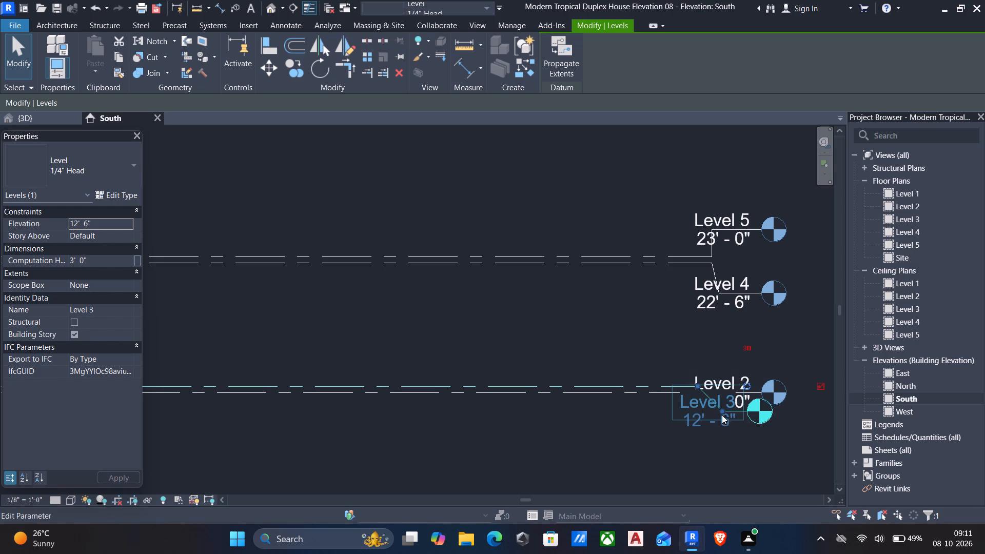
{"action": "left_click_drag", "start_coordinate": [721, 409], "coordinate": [716, 362]}
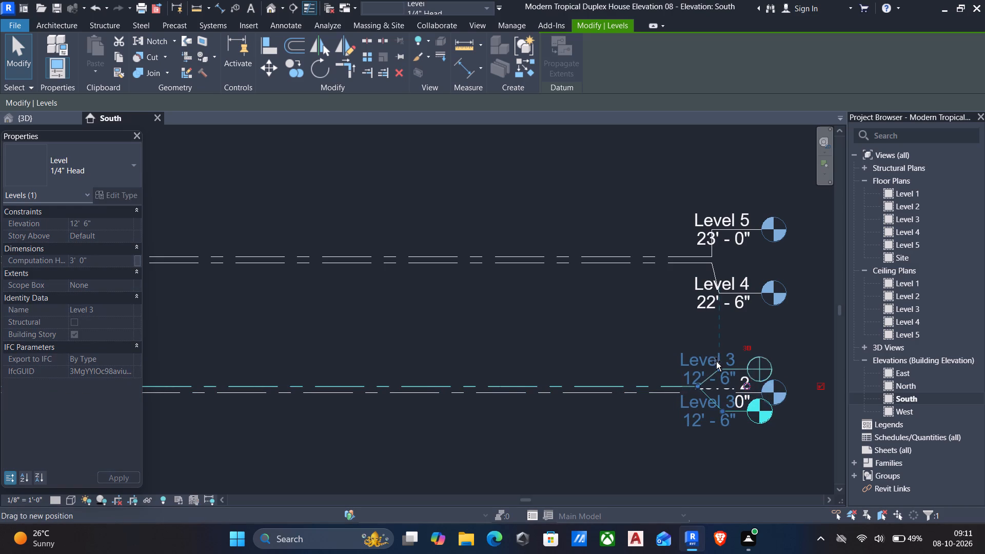
{"action": "left_click_drag", "start_coordinate": [716, 362], "coordinate": [716, 358]}
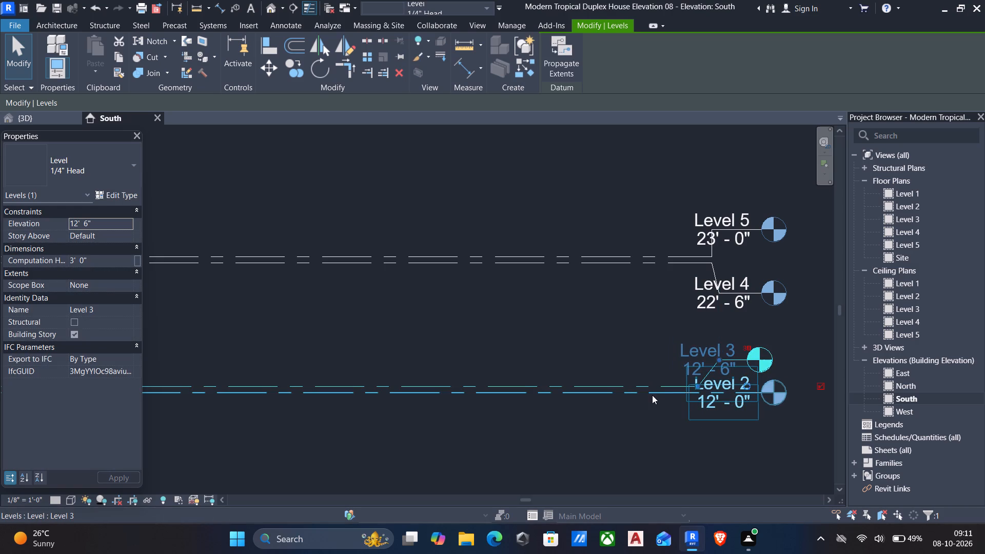
Add an elbow to the Level 2 line and place its head straight below the end of the line.
{"action": "left_click", "coordinate": [649, 394]}
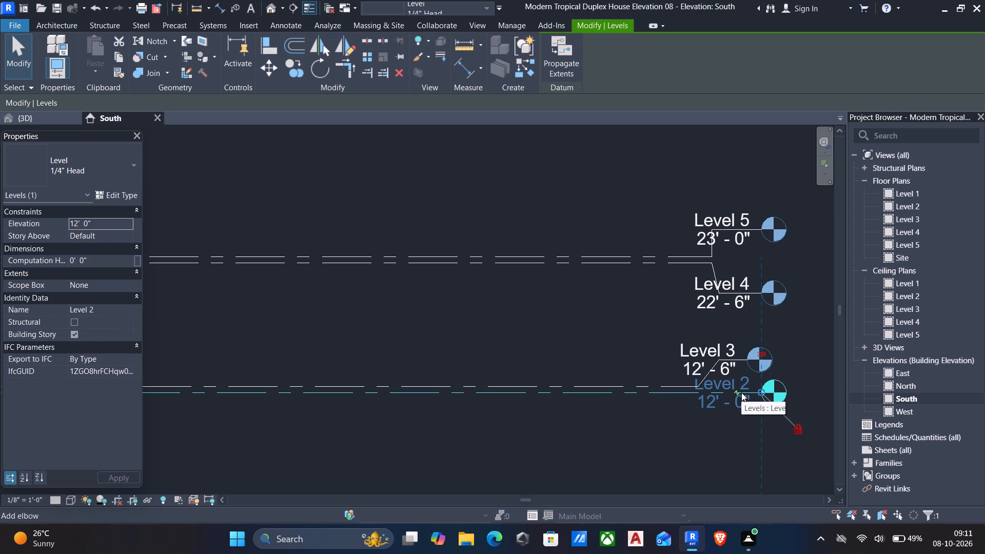
{"action": "left_click", "coordinate": [737, 392]}
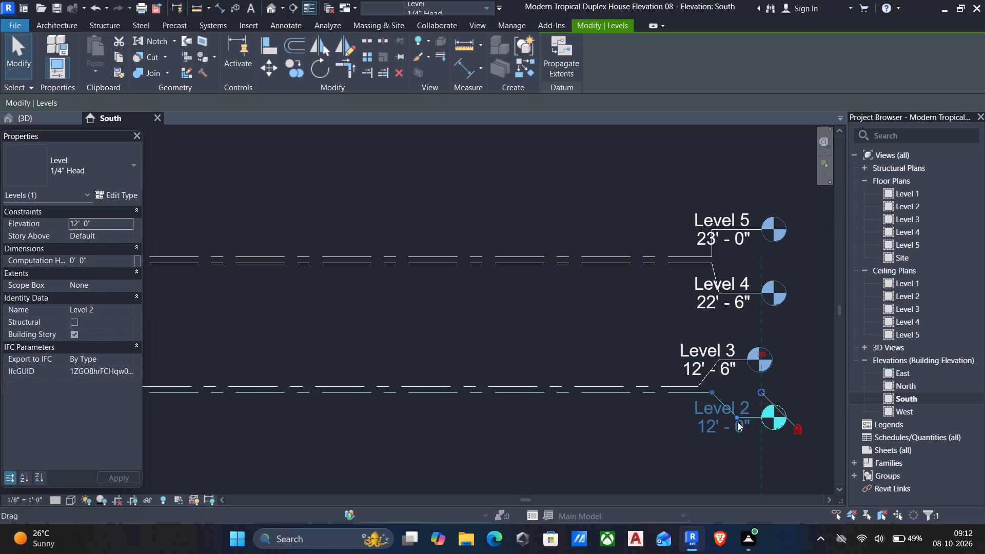
{"action": "left_click_drag", "start_coordinate": [737, 417], "coordinate": [715, 418]}
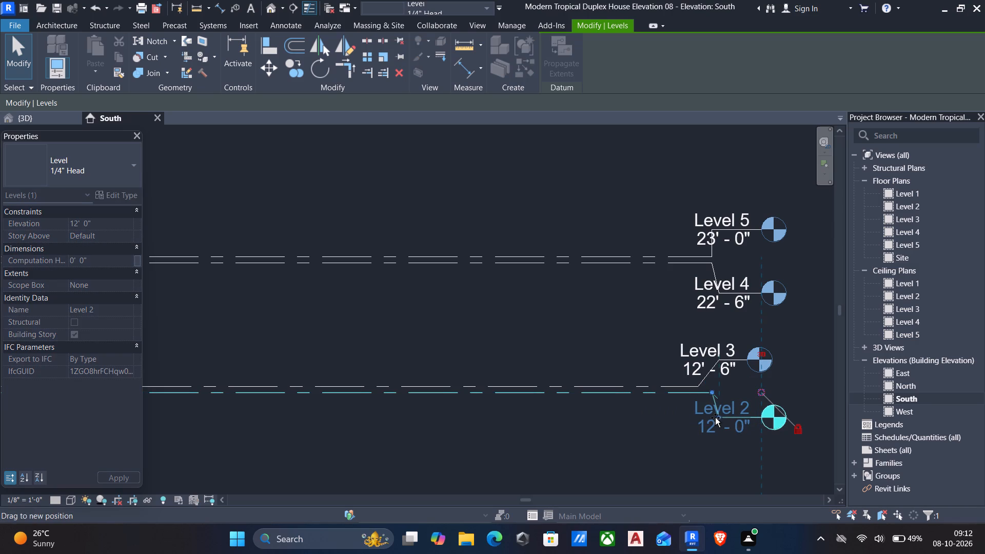
{"action": "left_click_drag", "start_coordinate": [715, 418], "coordinate": [708, 424]}
{"action": "scroll", "coordinate": [687, 421], "scroll_direction": "down", "scroll_amount": 7}
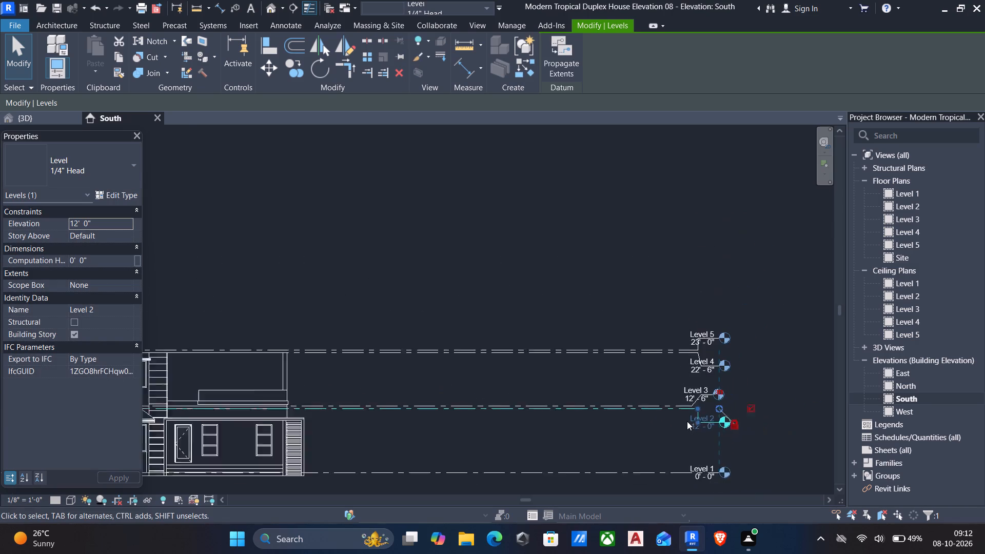
{"action": "scroll", "coordinate": [701, 461], "scroll_direction": "up", "scroll_amount": 5}
{"action": "scroll", "coordinate": [551, 367], "scroll_direction": "down", "scroll_amount": 6}
{"action": "scroll", "coordinate": [564, 364], "scroll_direction": "up", "scroll_amount": 1}
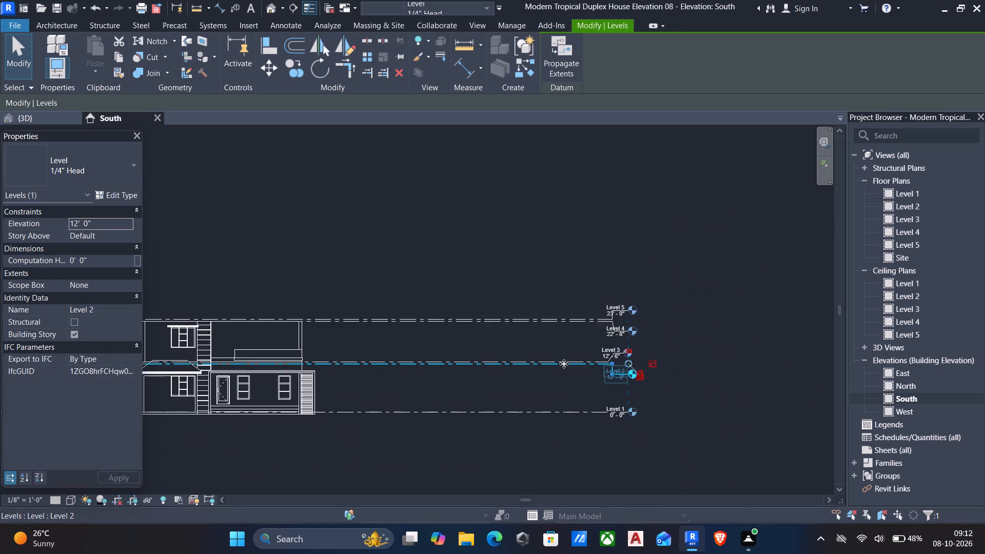
Open the Level 4 floor plan, then switch to the Level 3 floor plan.
{"action": "double_click", "coordinate": [907, 231]}
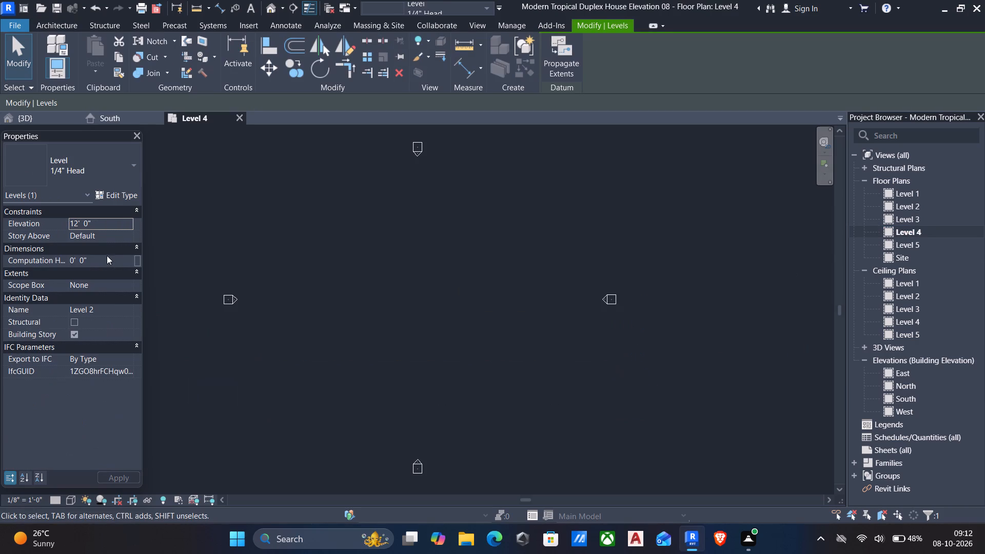
{"action": "double_click", "coordinate": [911, 224]}
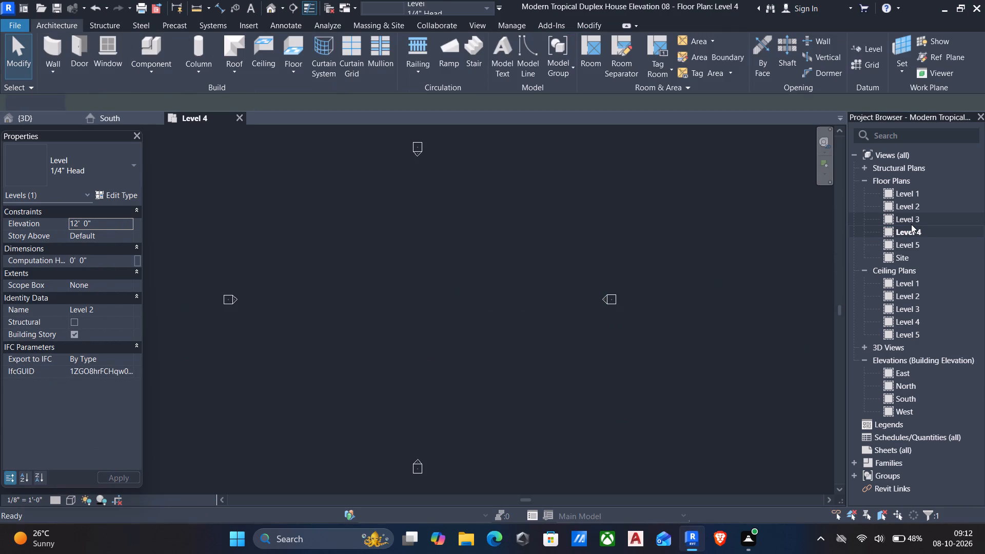
{"action": "scroll", "coordinate": [353, 347], "scroll_direction": "down", "scroll_amount": 2}
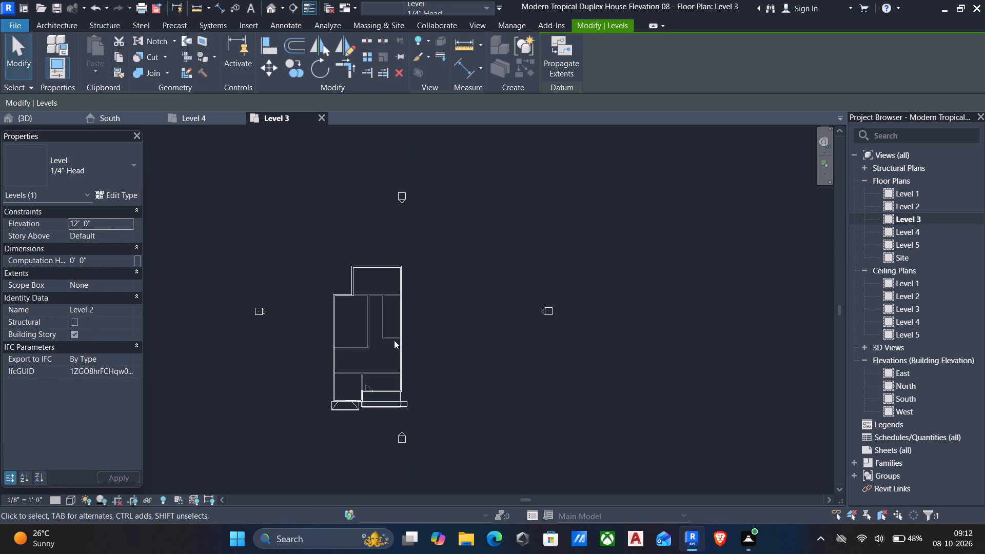
{"action": "middle_click_drag", "start_coordinate": [395, 340], "coordinate": [595, 333]}
{"action": "scroll", "coordinate": [596, 333], "scroll_direction": "up", "scroll_amount": 1}
{"action": "scroll", "coordinate": [574, 401], "scroll_direction": "up", "scroll_amount": 6}
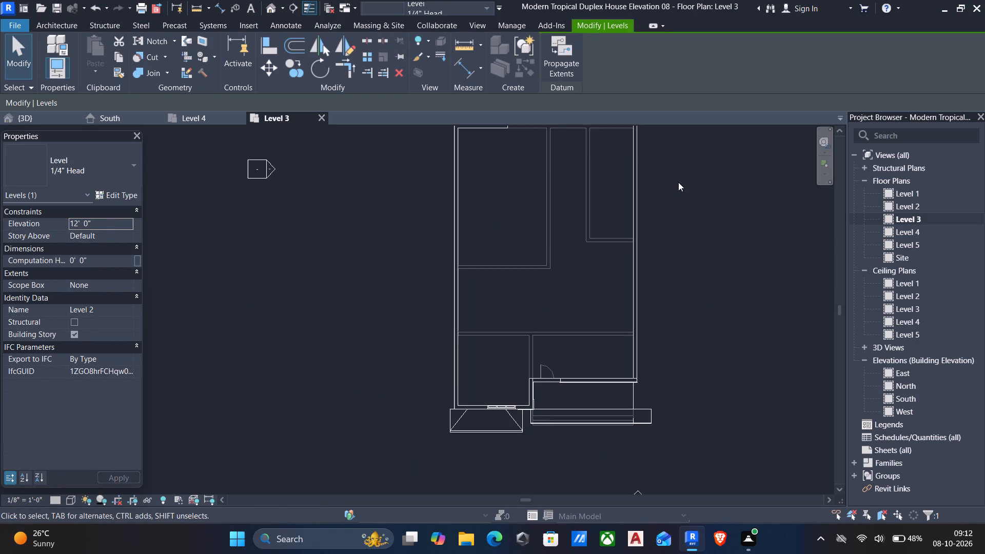
Start a Level 3 roof by footprint with 2' overhang, picking the long west wall and the front-left room's south and east walls, unjoining conflicting elements.
{"action": "left_click", "coordinate": [46, 23]}
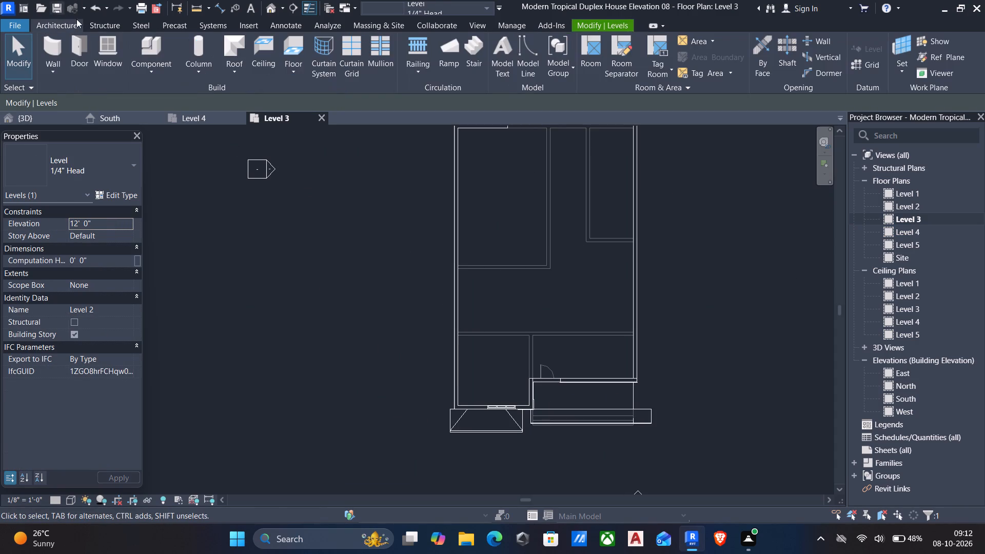
{"action": "left_click", "coordinate": [232, 72]}
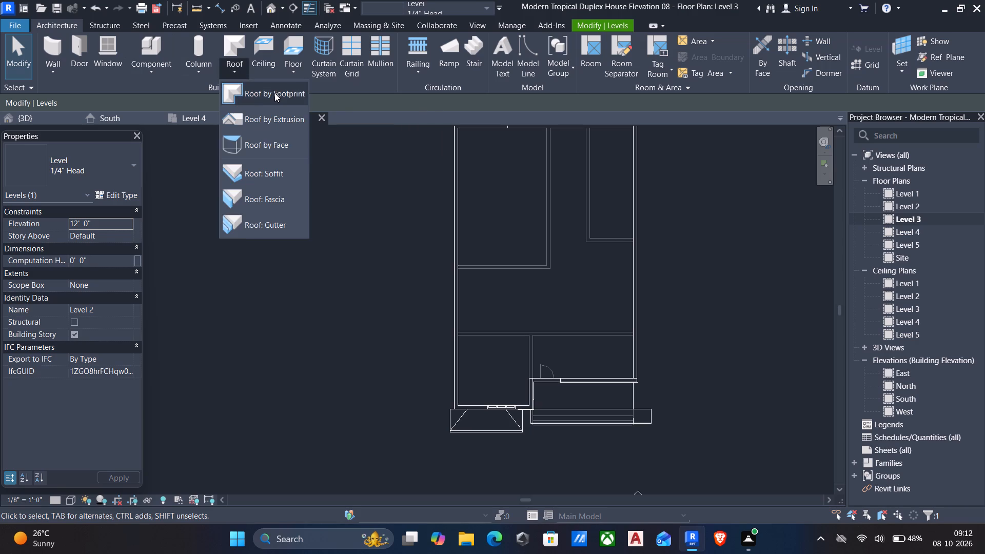
{"action": "left_click", "coordinate": [274, 93]}
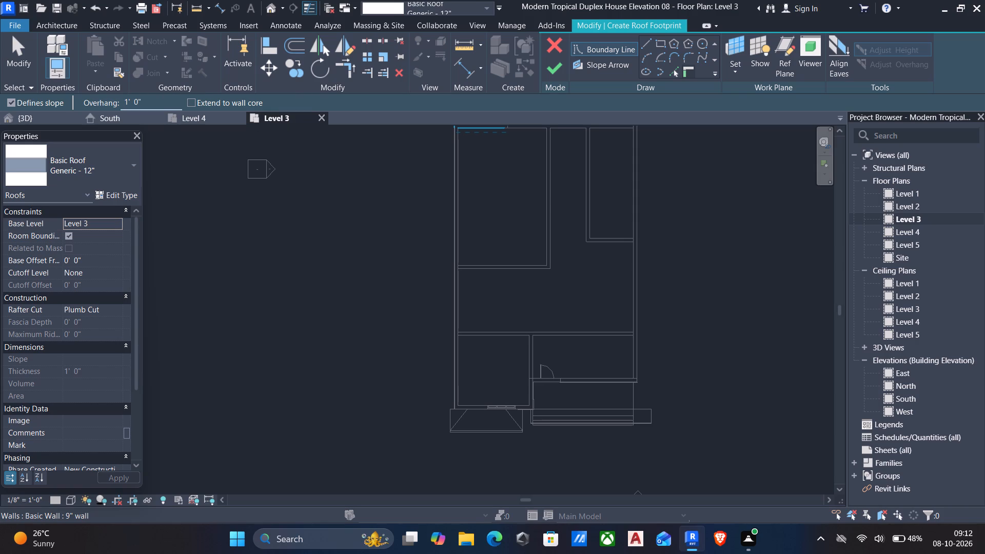
{"action": "left_click_drag", "start_coordinate": [157, 101], "coordinate": [35, 82]}
{"action": "key", "text": "2"}
{"action": "key", "text": "apostrophe"}
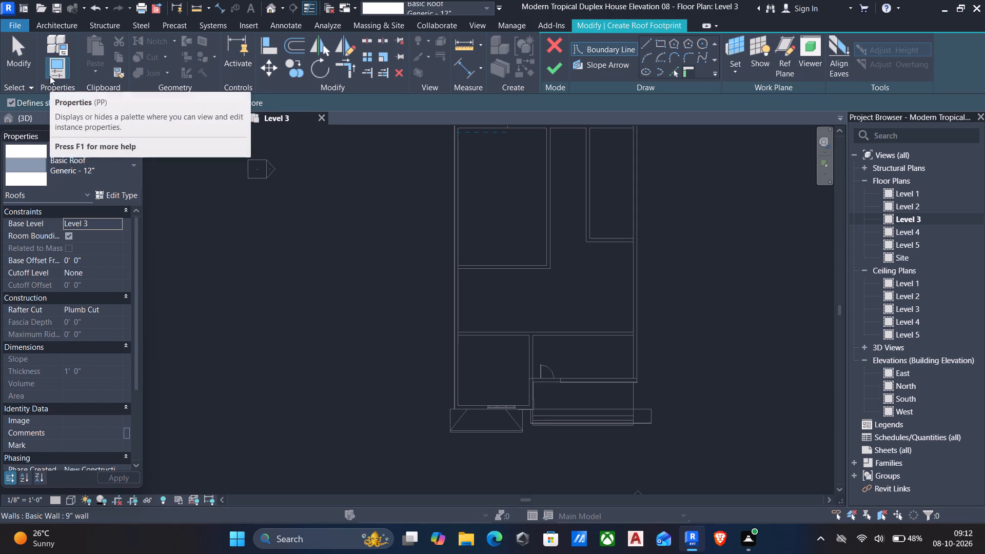
{"action": "left_click", "coordinate": [452, 299]}
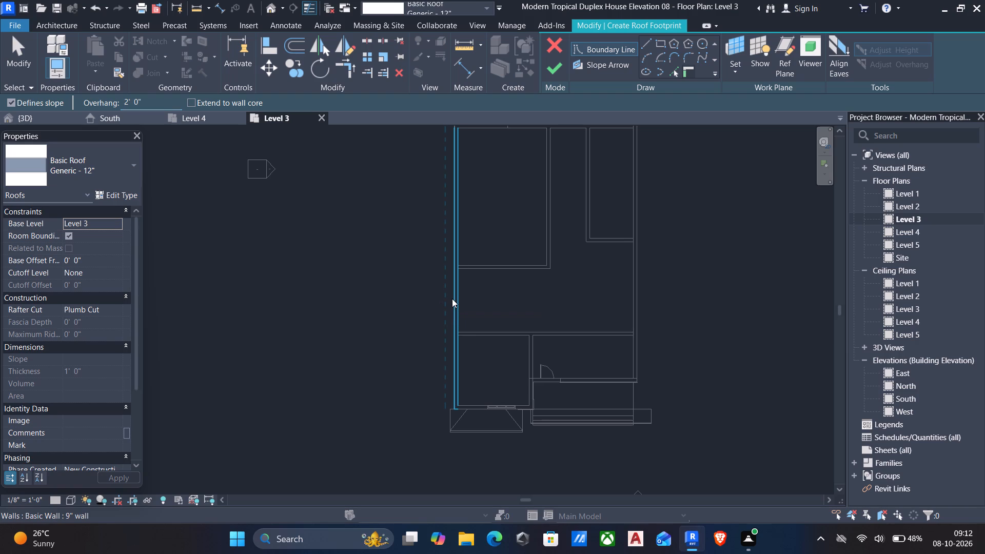
{"action": "left_click", "coordinate": [467, 408]}
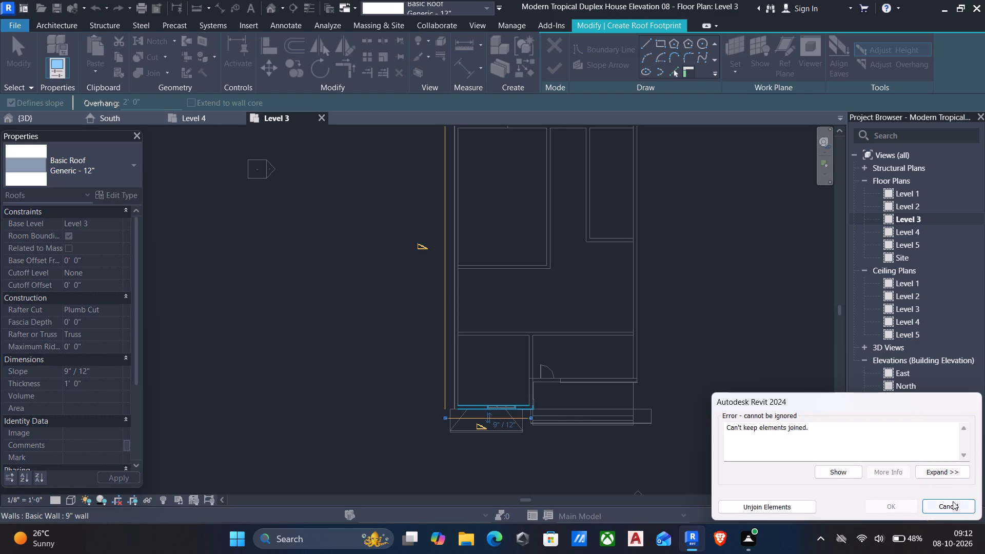
{"action": "left_click", "coordinate": [766, 502]}
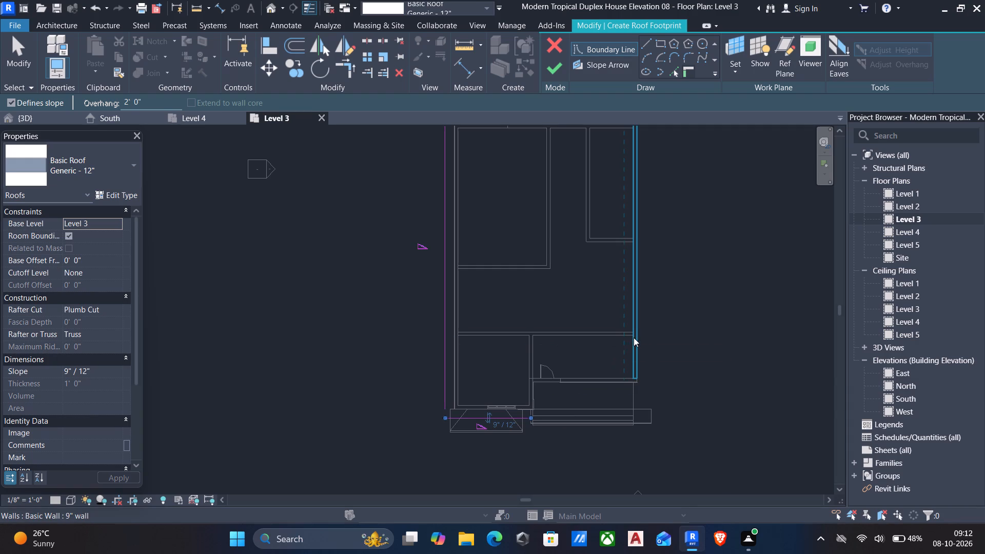
{"action": "left_click", "coordinate": [535, 368]}
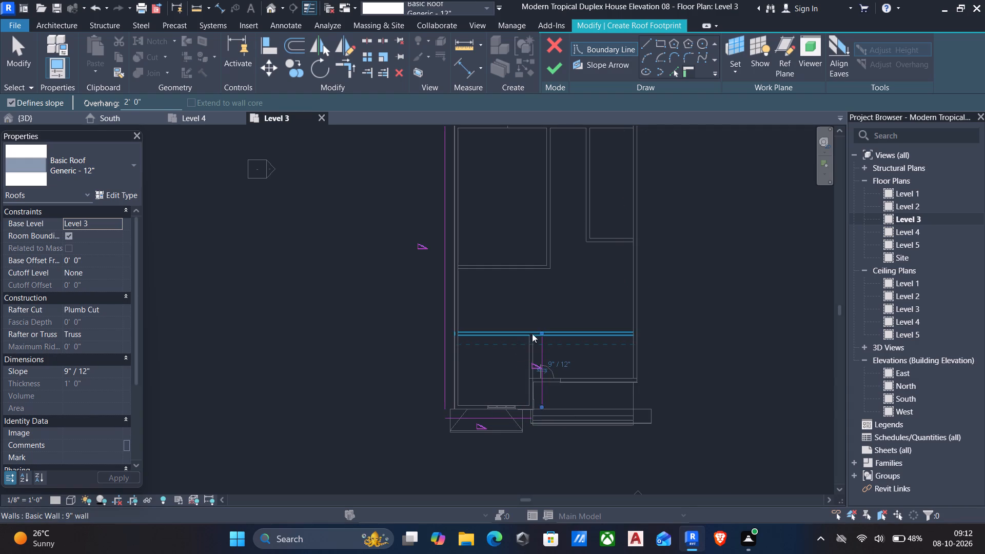
Add roof boundary lines along the short north-west setback wall and the rear room's west and north walls.
{"action": "scroll", "coordinate": [526, 325], "scroll_direction": "down", "scroll_amount": 4}
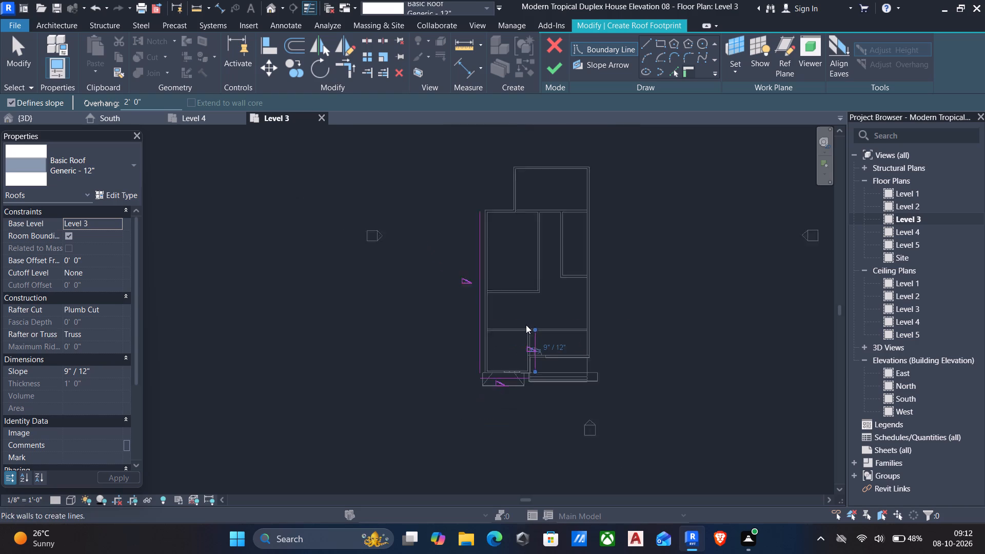
{"action": "scroll", "coordinate": [526, 325], "scroll_direction": "down", "scroll_amount": 2}
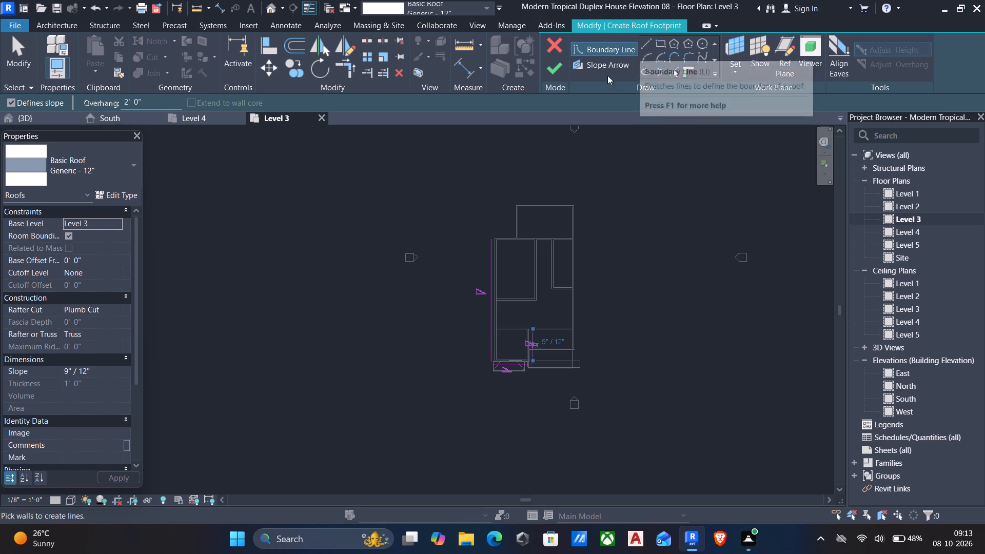
{"action": "scroll", "coordinate": [501, 235], "scroll_direction": "up", "scroll_amount": 5}
{"action": "left_click", "coordinate": [502, 236]}
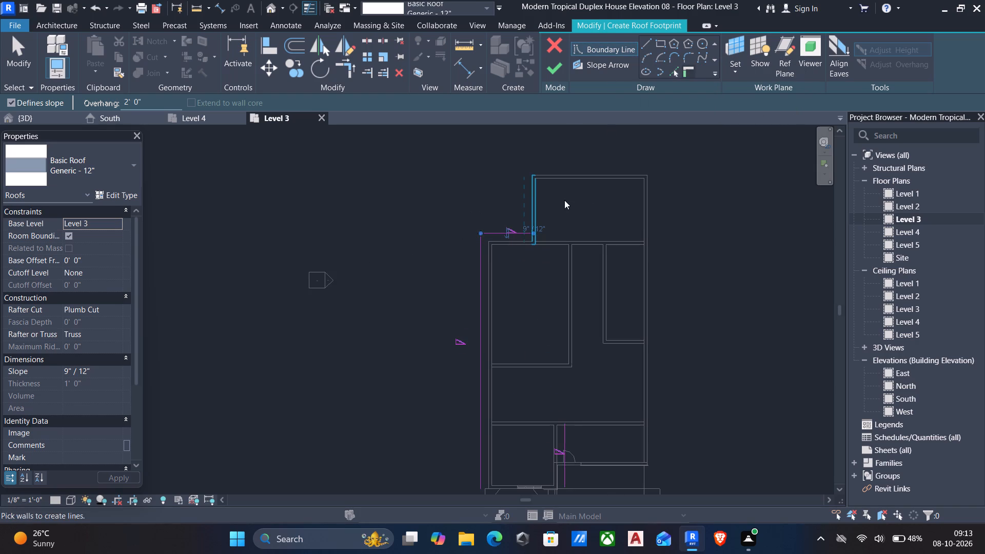
{"action": "left_click", "coordinate": [530, 204]}
{"action": "left_click", "coordinate": [574, 173]}
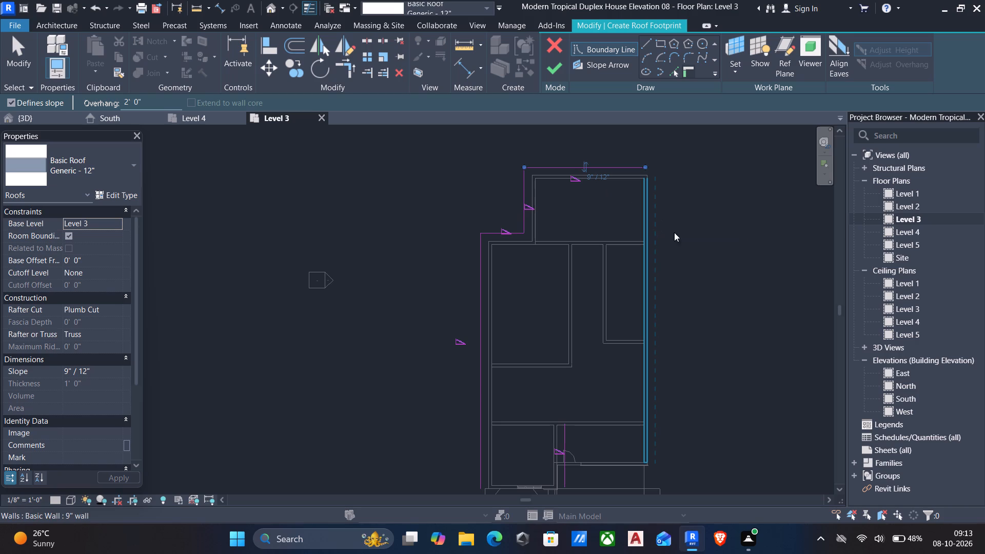
Add roof boundary lines along the narrow east room's south wall, the large room's east and south walls, and the long east exterior wall.
{"action": "left_click", "coordinate": [631, 346]}
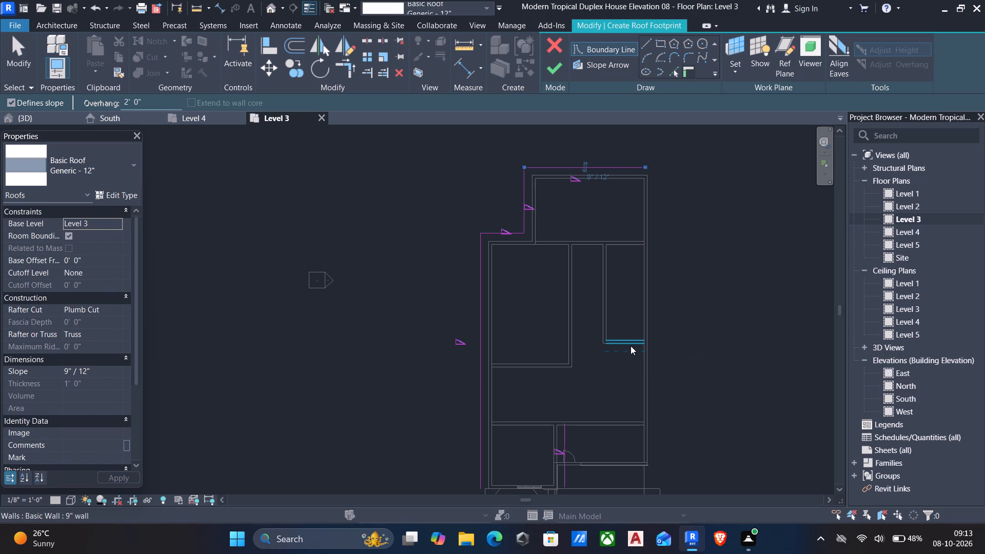
{"action": "left_click", "coordinate": [576, 358]}
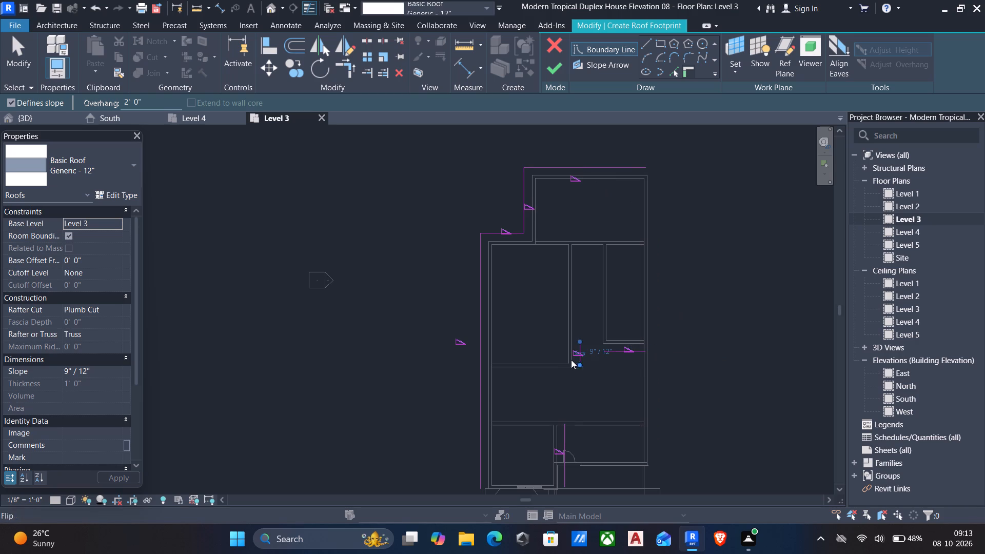
{"action": "left_click", "coordinate": [556, 368]}
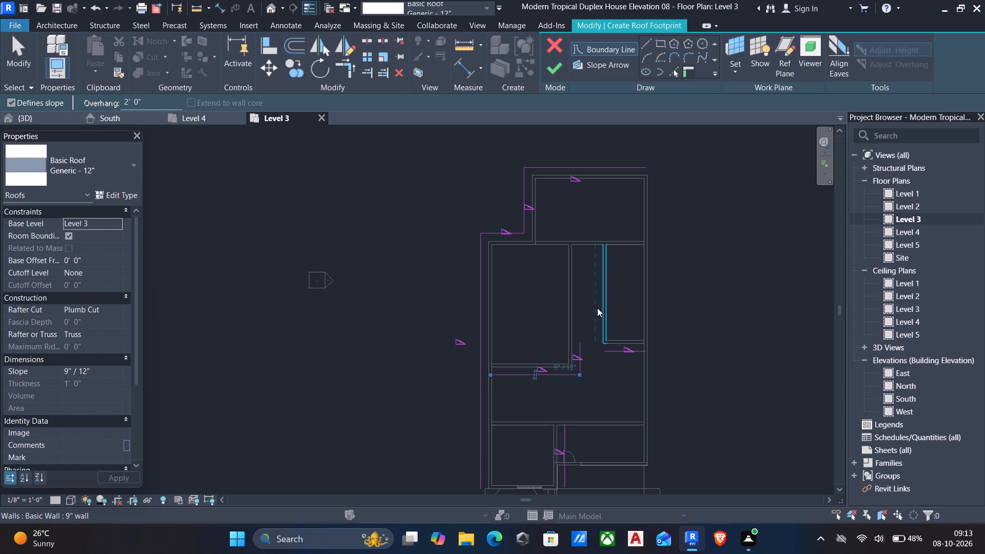
{"action": "left_click", "coordinate": [648, 276]}
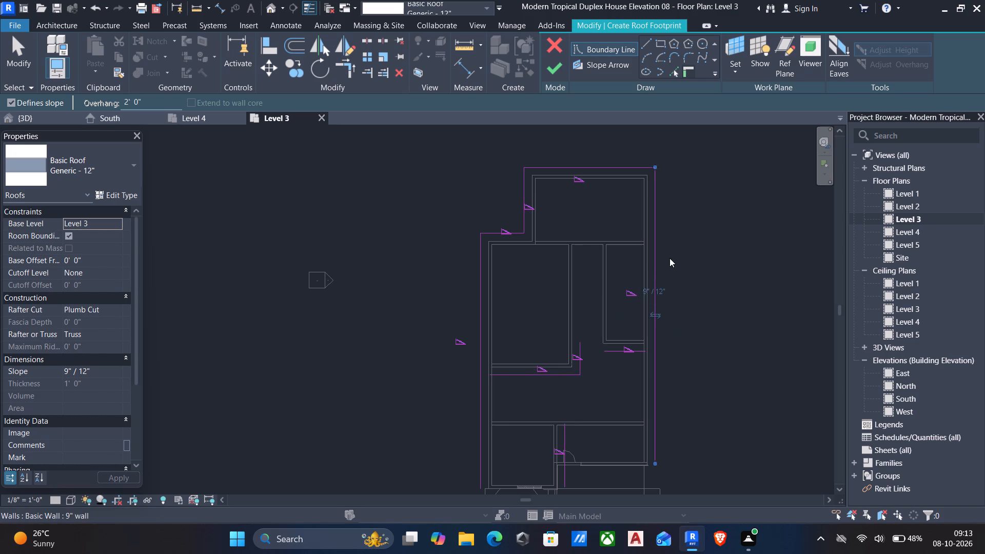
Trim the long east boundary line and the line below the narrow east room into a corner.
{"action": "key", "text": "Escape"}
{"action": "type", "text": "tr"}
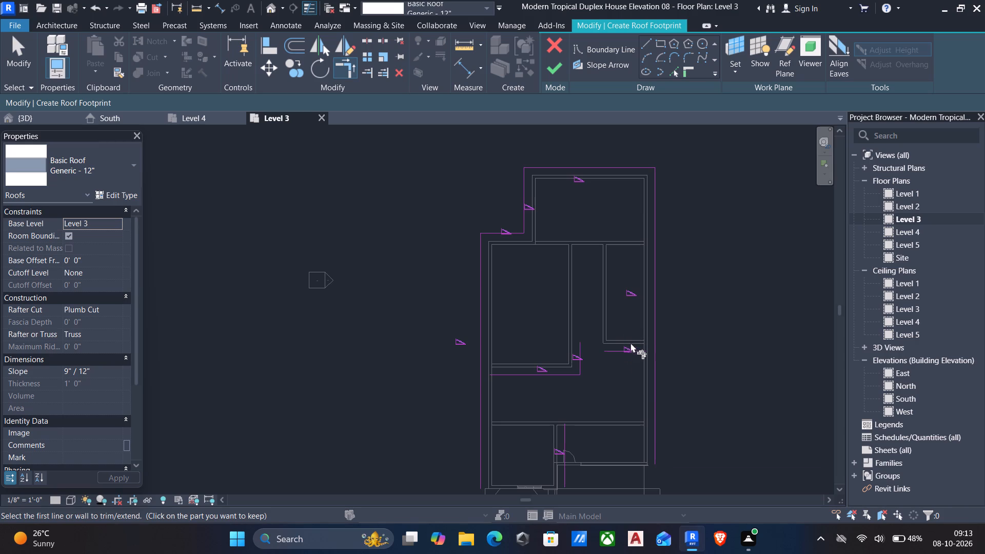
{"action": "left_click", "coordinate": [612, 353]}
{"action": "left_click", "coordinate": [651, 326]}
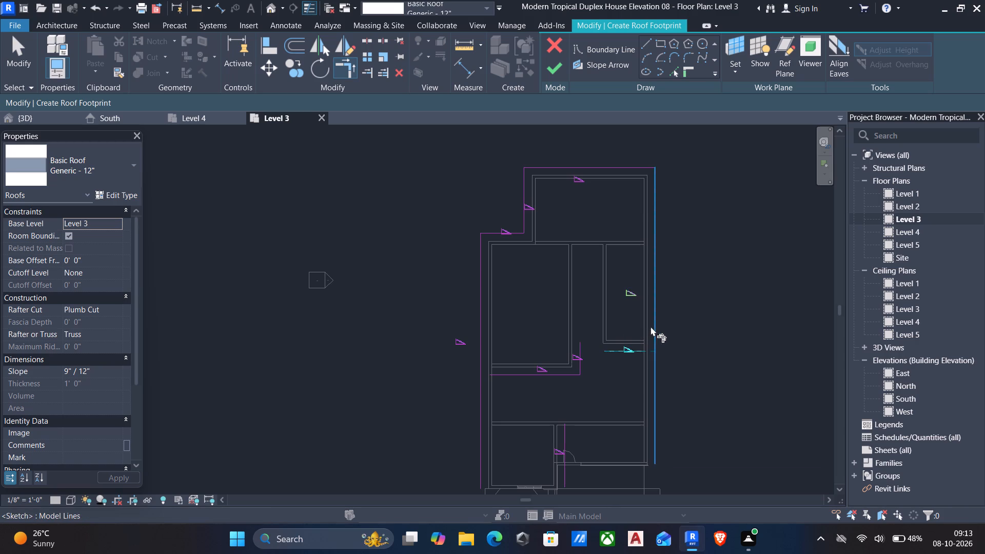
{"action": "scroll", "coordinate": [670, 348], "scroll_direction": "down", "scroll_amount": 3}
{"action": "scroll", "coordinate": [620, 369], "scroll_direction": "up", "scroll_amount": 7}
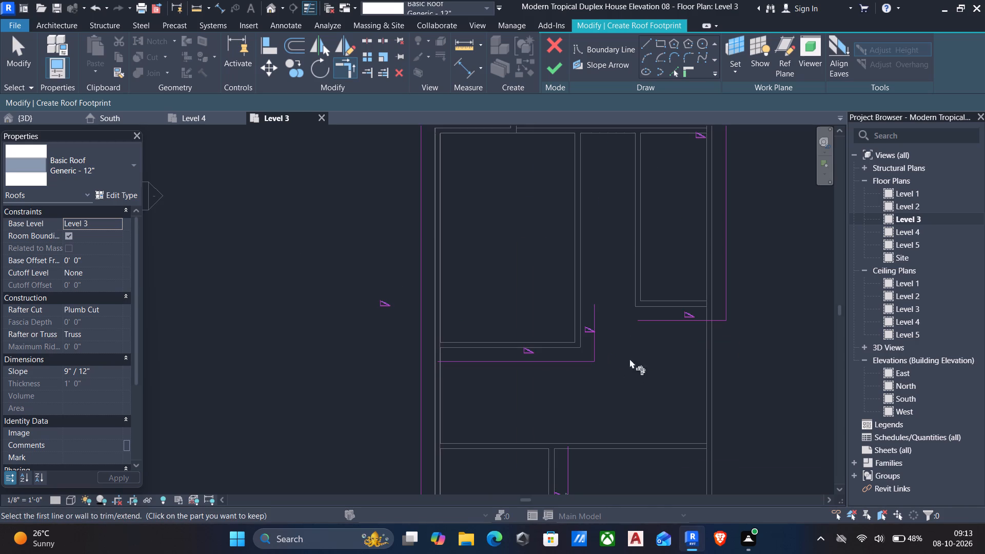
Draw a boundary line about 5'-6" west from the narrow room's line, and join it in a corner to the short vertical line.
{"action": "key", "text": "Escape"}
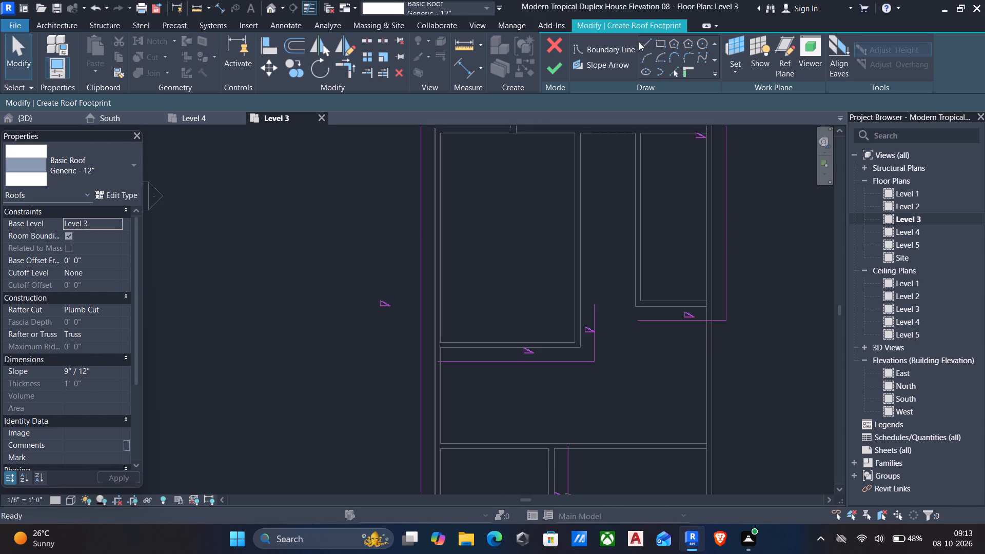
{"action": "left_click", "coordinate": [638, 42]}
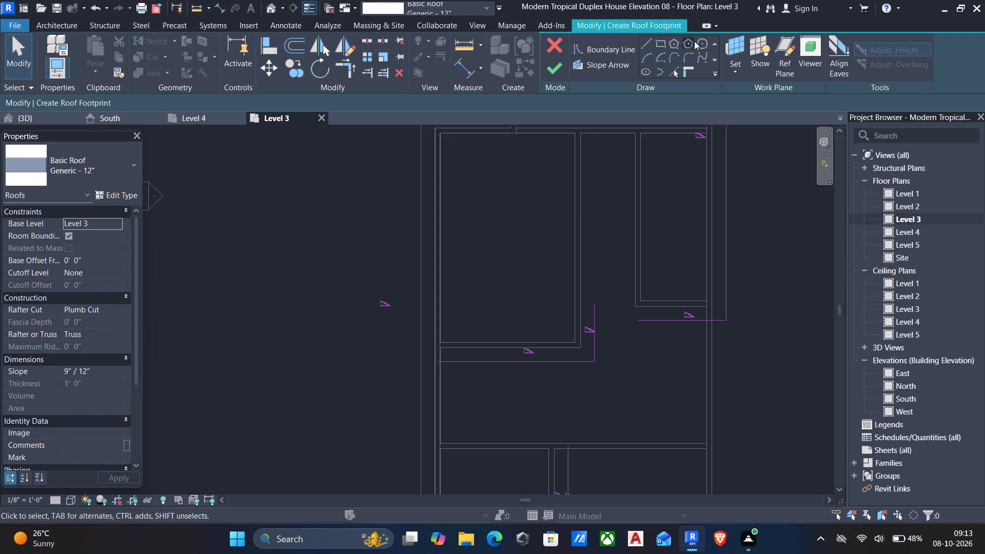
{"action": "left_click_drag", "start_coordinate": [646, 41], "coordinate": [643, 52]}
{"action": "left_click", "coordinate": [642, 44]}
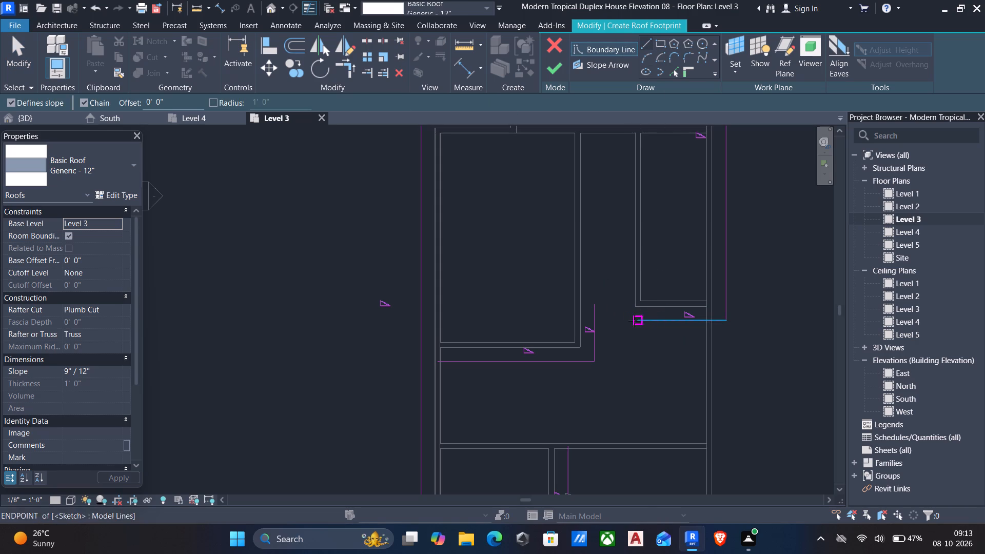
{"action": "left_click", "coordinate": [634, 321]}
{"action": "left_click", "coordinate": [601, 323]}
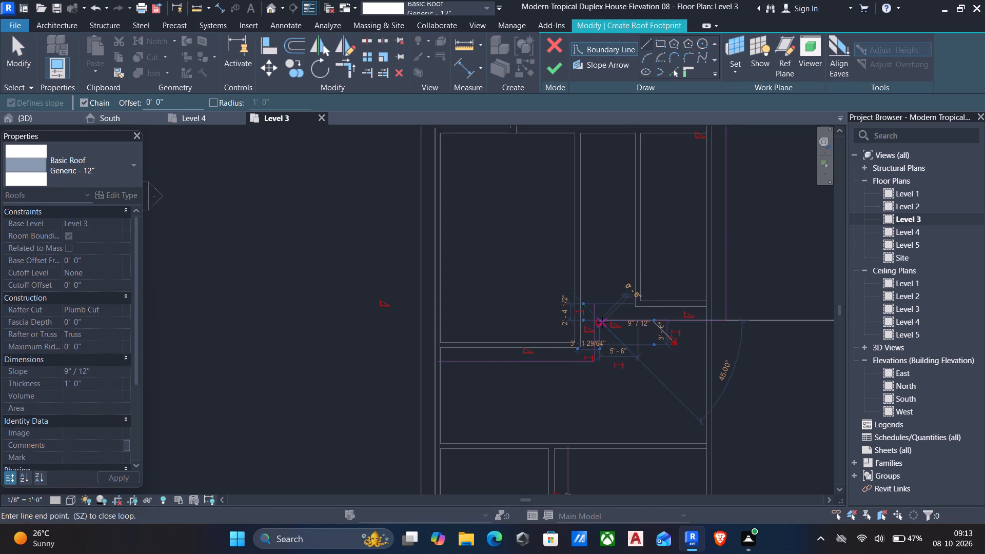
{"action": "key", "text": "Escape"}
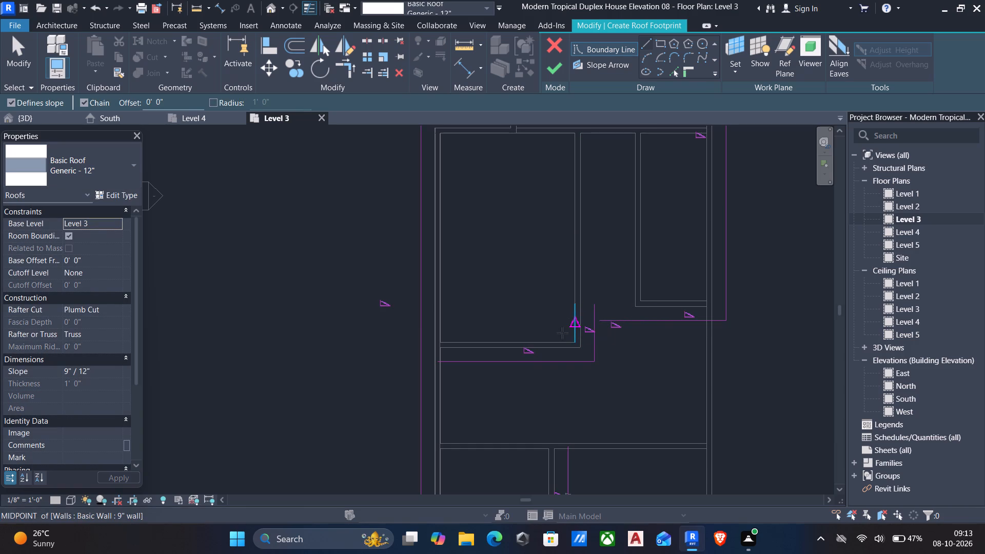
{"action": "key", "text": "Escape"}
{"action": "type", "text": "tr"}
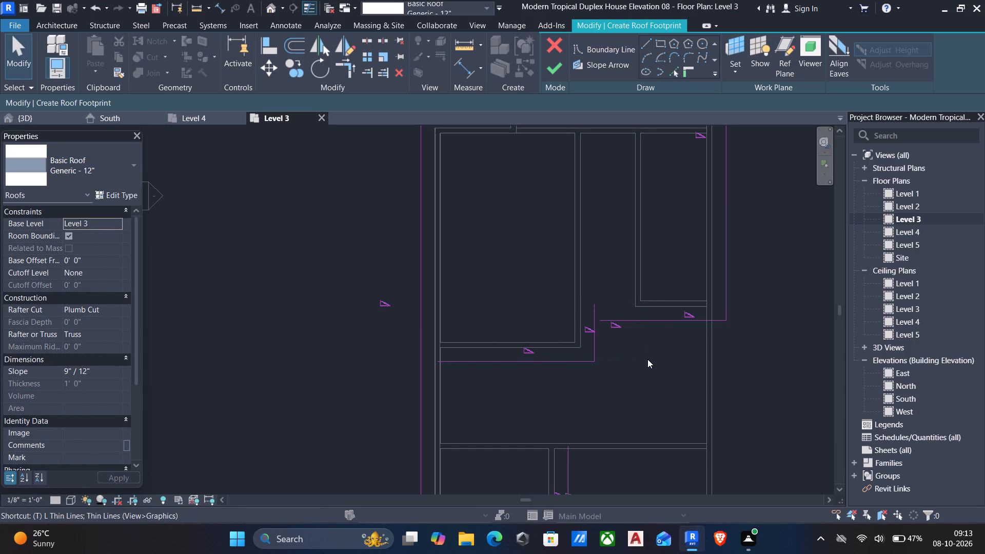
{"action": "left_click", "coordinate": [617, 319]}
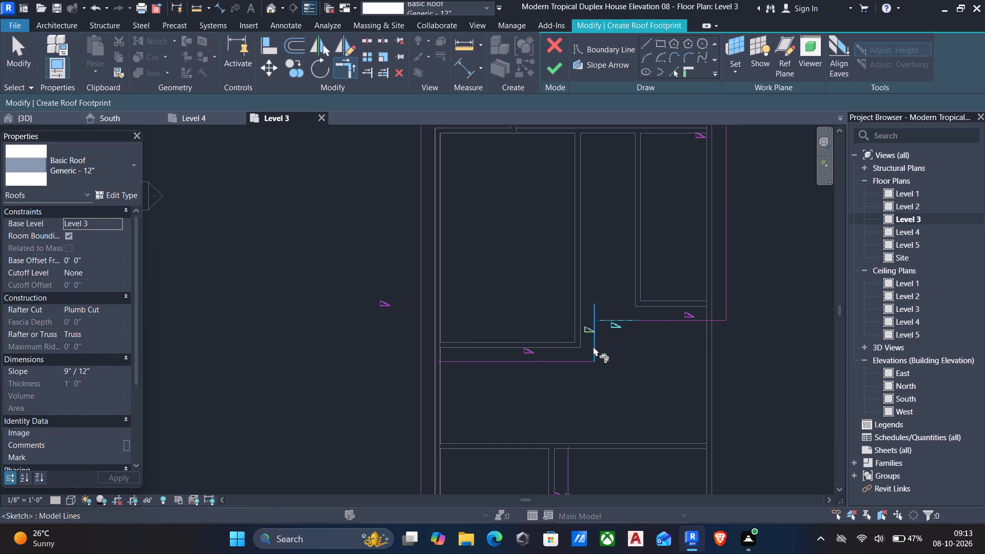
{"action": "left_click", "coordinate": [593, 346]}
{"action": "scroll", "coordinate": [598, 356], "scroll_direction": "down", "scroll_amount": 6}
{"action": "scroll", "coordinate": [599, 358], "scroll_direction": "up", "scroll_amount": 3}
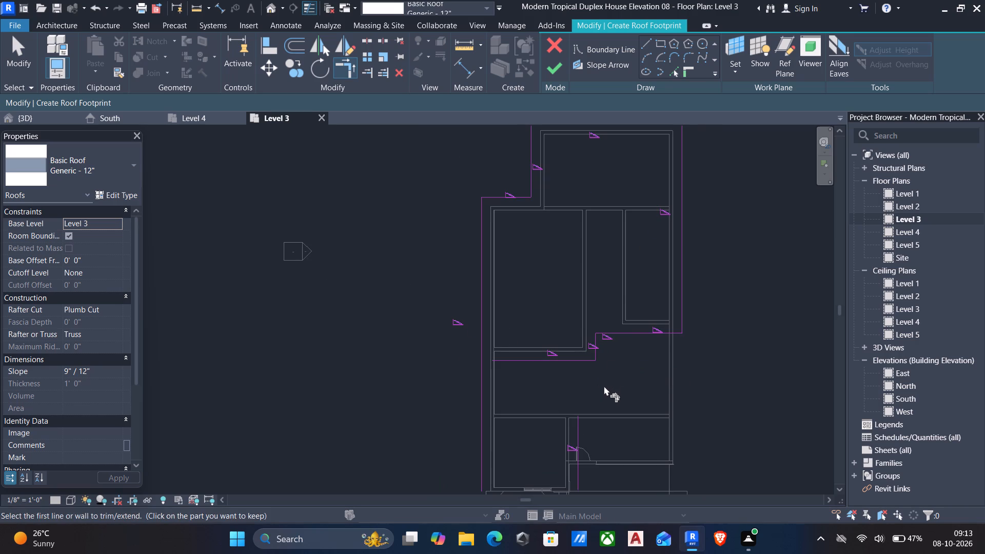
Draw a vertical boundary line from the front-left room's east line up to the large room's south line, and trim the two into a corner.
{"action": "left_click", "coordinate": [646, 47]}
{"action": "scroll", "coordinate": [602, 417], "scroll_direction": "up", "scroll_amount": 4}
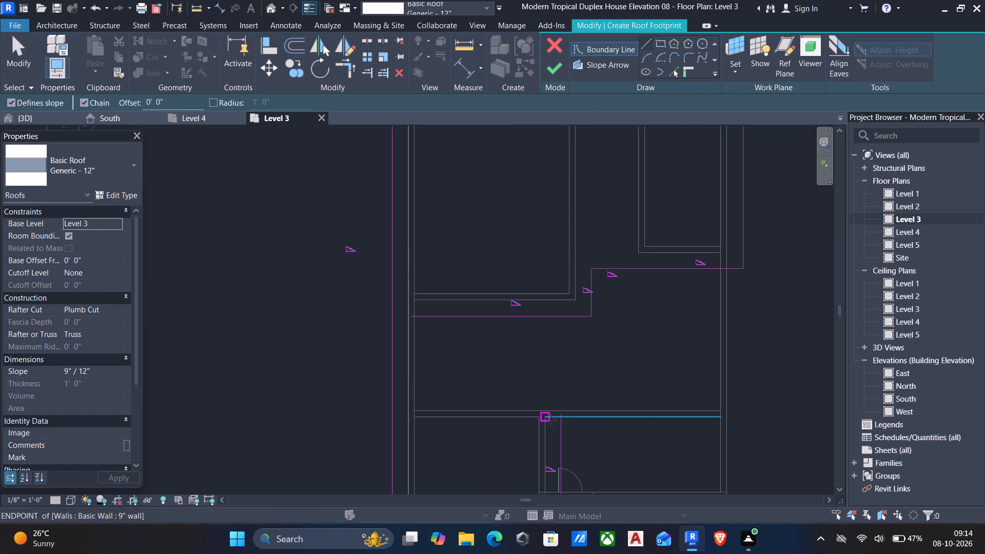
{"action": "left_click", "coordinate": [561, 417]}
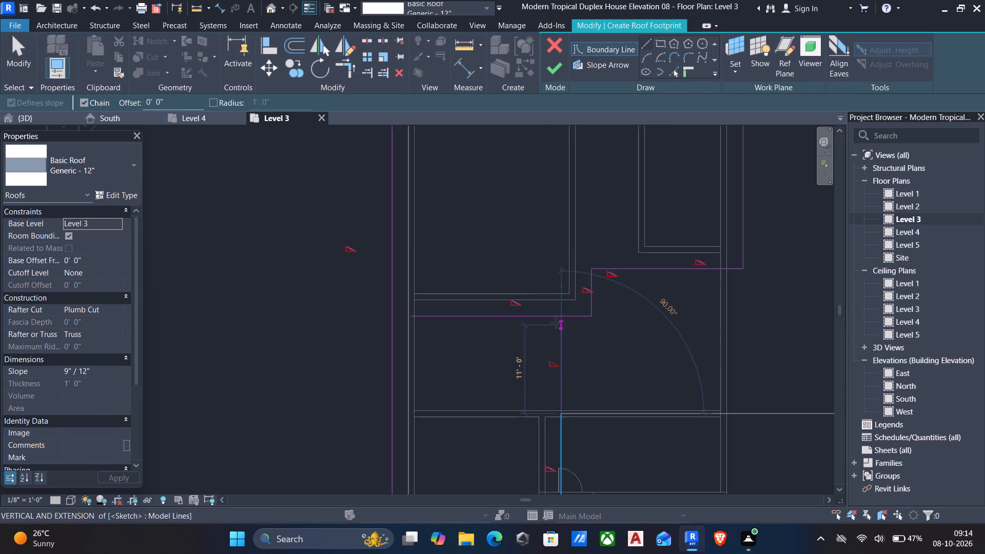
{"action": "left_click", "coordinate": [559, 316]}
{"action": "key", "text": "Escape"}
{"action": "type", "text": "tr"}
{"action": "left_click", "coordinate": [588, 313]}
{"action": "left_click", "coordinate": [564, 361]}
{"action": "scroll", "coordinate": [585, 367], "scroll_direction": "down", "scroll_amount": 5}
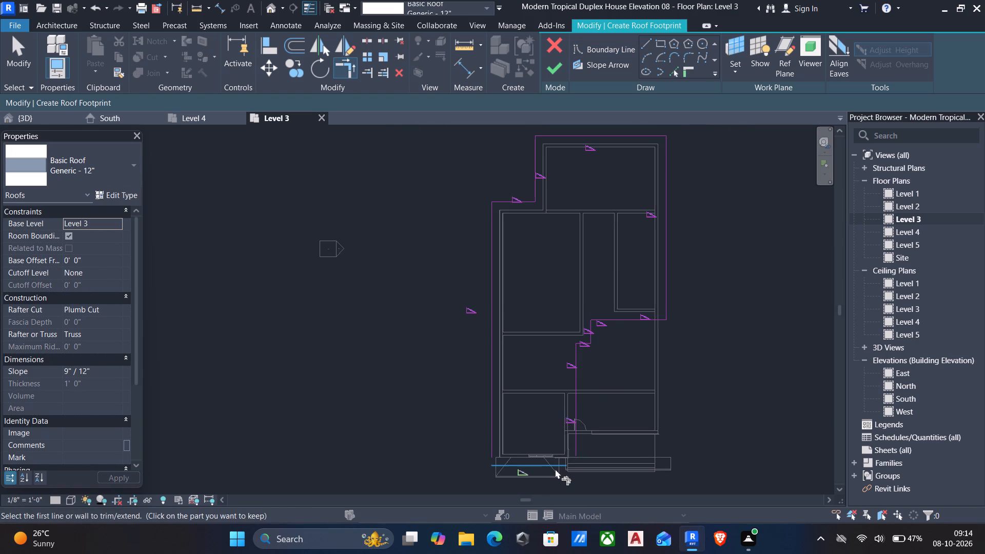
Trim the front boundary line to corners with the east and west side lines, and finish the roof footprint.
{"action": "left_click", "coordinate": [553, 468]}
{"action": "left_click", "coordinate": [579, 452]}
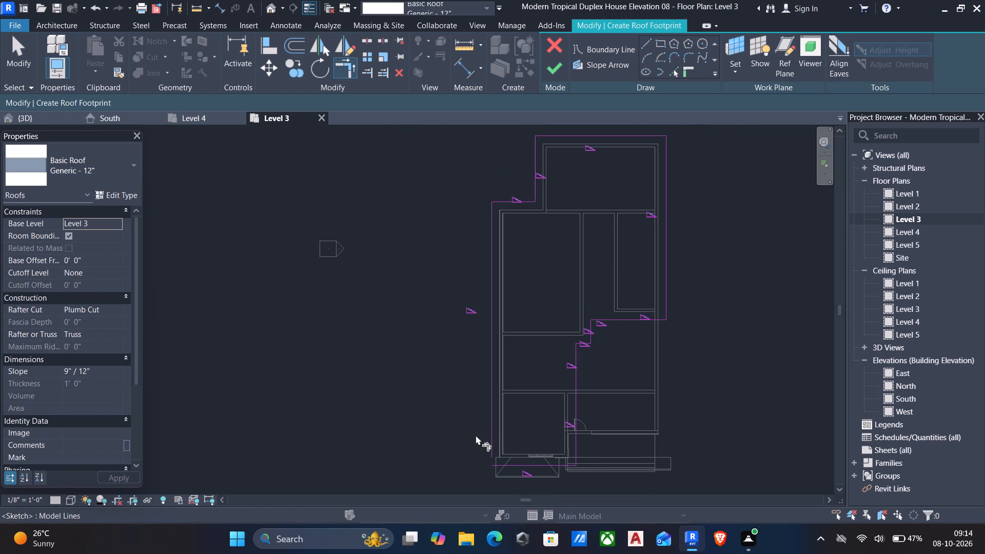
{"action": "left_click", "coordinate": [494, 438]}
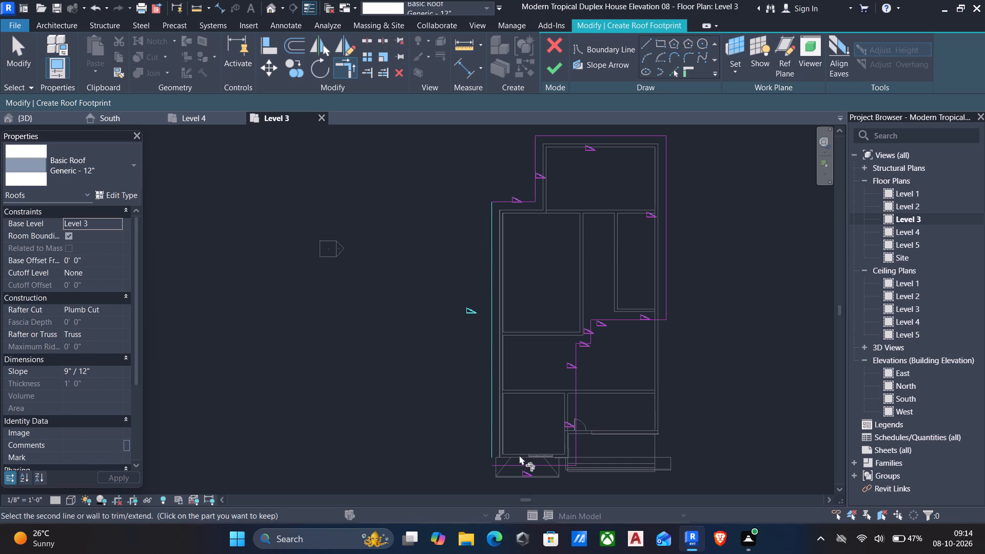
{"action": "left_click", "coordinate": [524, 464]}
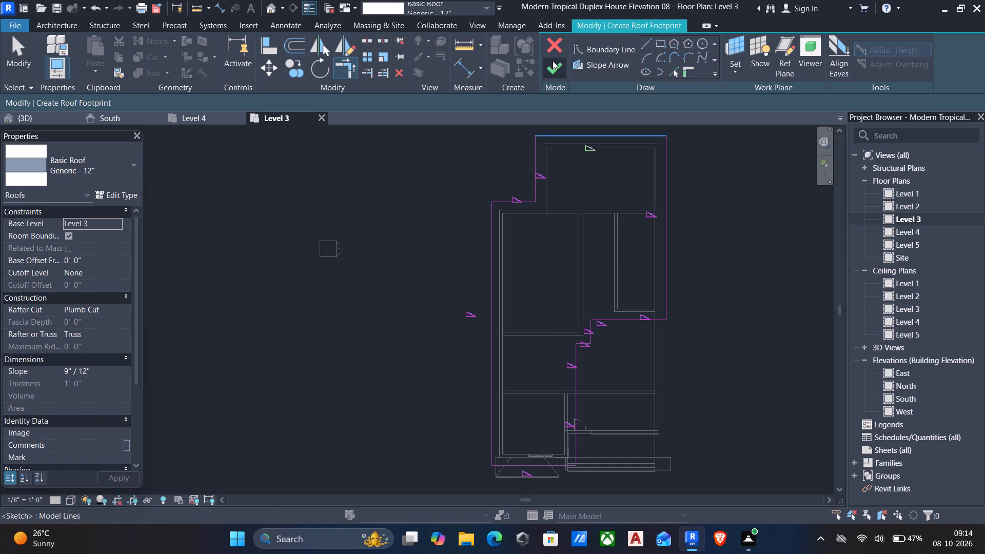
{"action": "left_click", "coordinate": [553, 61]}
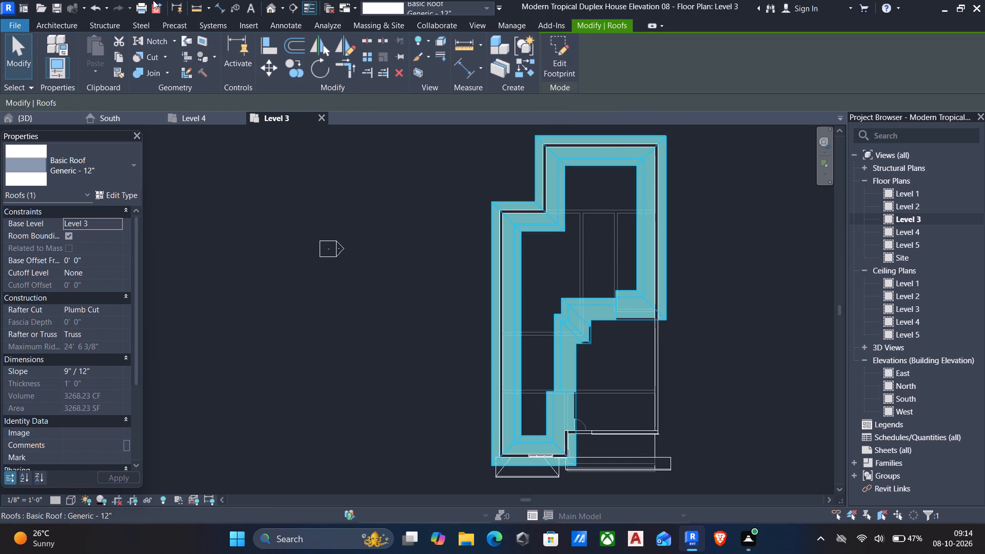
In the 3D view, change the new roof's base level to Level 4.
{"action": "left_click", "coordinate": [268, 6]}
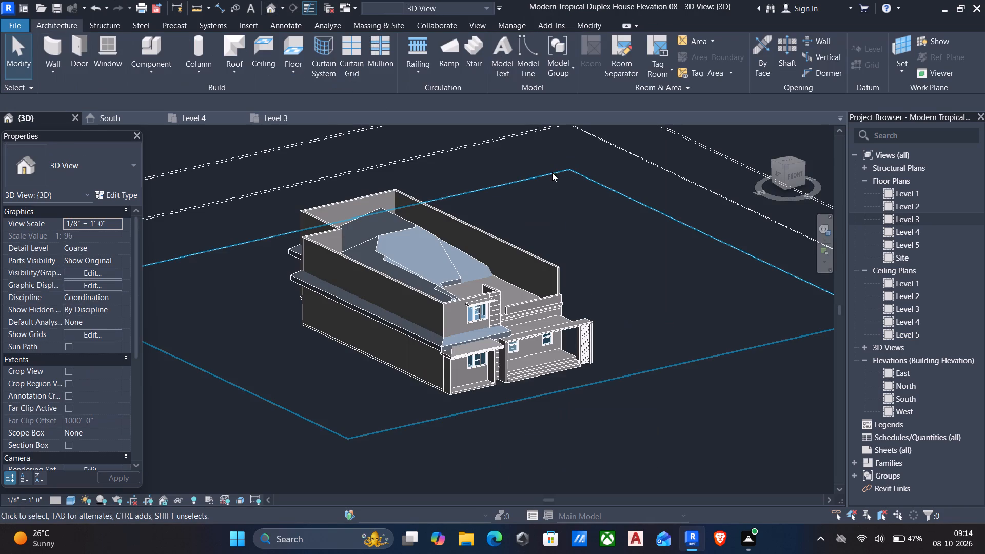
{"action": "scroll", "coordinate": [574, 184], "scroll_direction": "down", "scroll_amount": 4}
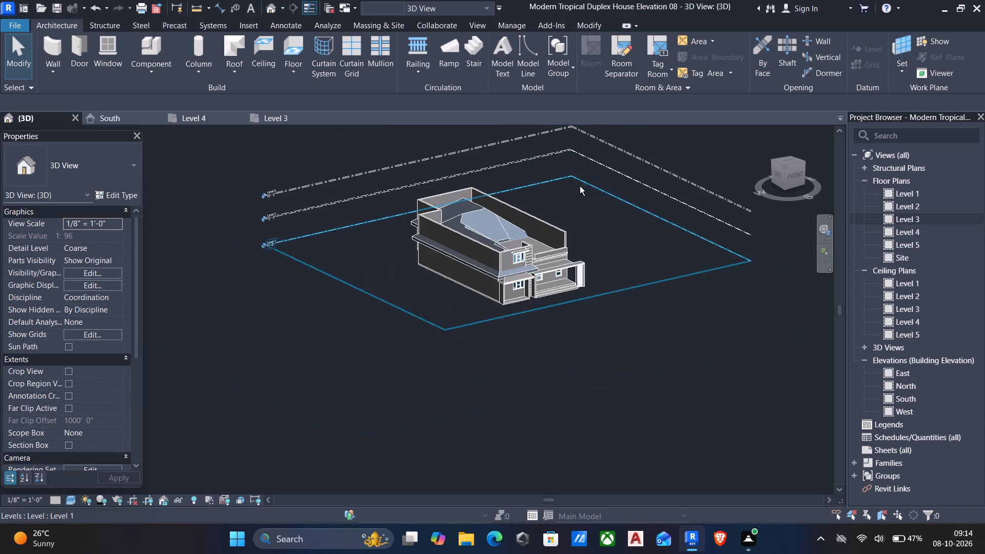
{"action": "scroll", "coordinate": [485, 194], "scroll_direction": "down", "scroll_amount": 3}
{"action": "middle_click_drag", "start_coordinate": [471, 206], "coordinate": [353, 224], "text": "shift"}
{"action": "scroll", "coordinate": [403, 208], "scroll_direction": "up", "scroll_amount": 7}
{"action": "middle_click_drag", "start_coordinate": [404, 208], "coordinate": [410, 208]}
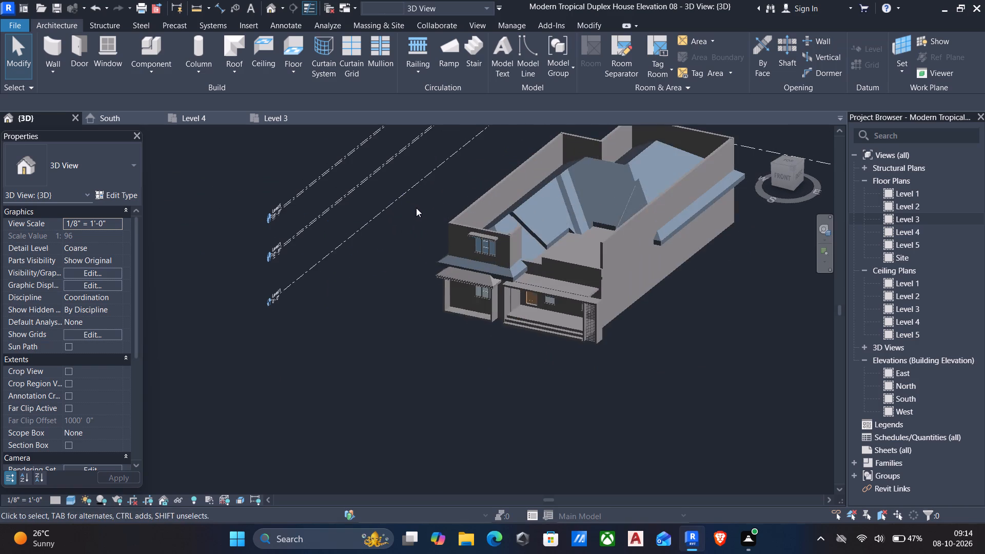
{"action": "scroll", "coordinate": [516, 297], "scroll_direction": "up", "scroll_amount": 5}
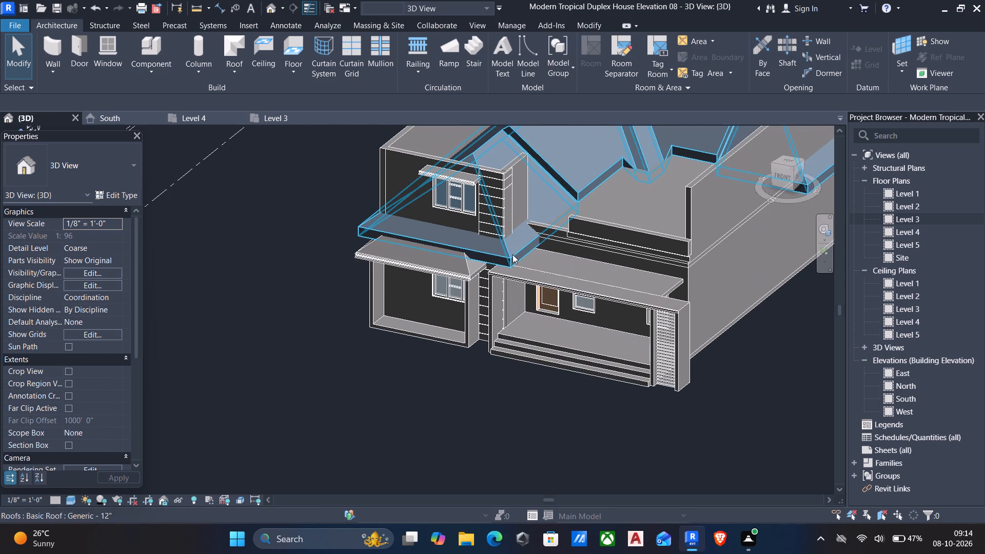
{"action": "left_click", "coordinate": [512, 252]}
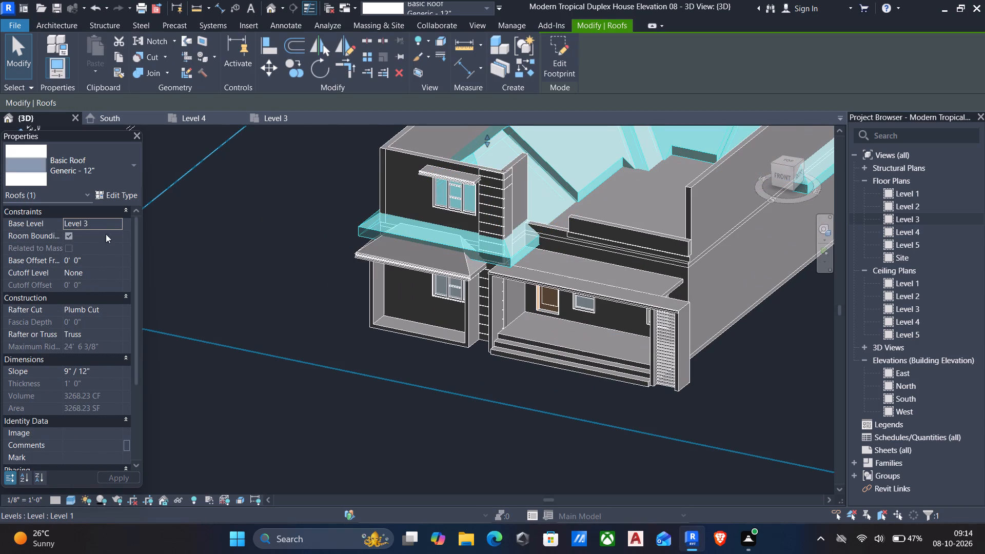
{"action": "left_click", "coordinate": [116, 224]}
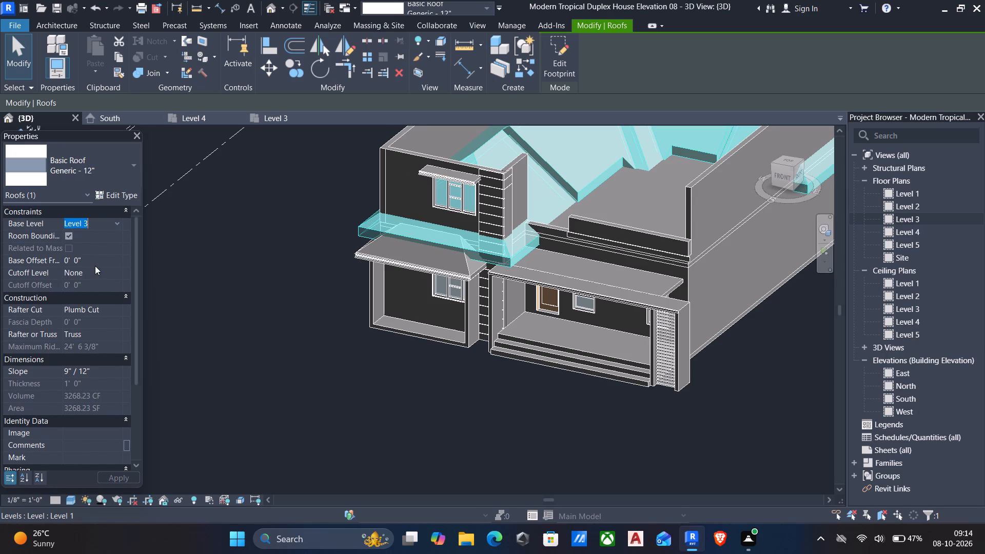
{"action": "left_click", "coordinate": [88, 265]}
{"action": "scroll", "coordinate": [563, 250], "scroll_direction": "down", "scroll_amount": 6}
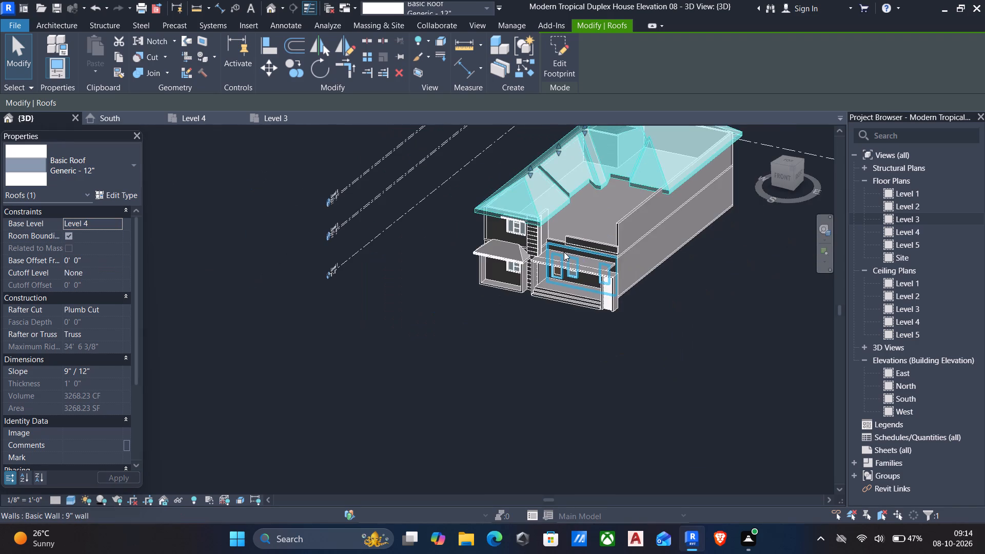
{"action": "scroll", "coordinate": [564, 252], "scroll_direction": "down", "scroll_amount": 3}
{"action": "key", "text": "Escape"}
In the Level 4 plan, edit the roof footprint and move the inner jog's short horizontal boundary line south to a 4'-0" overhang.
{"action": "scroll", "coordinate": [549, 249], "scroll_direction": "down", "scroll_amount": 3}
{"action": "middle_click_drag", "start_coordinate": [549, 249], "coordinate": [582, 214], "text": "shift"}
{"action": "middle_click", "coordinate": [582, 214], "text": "shift"}
{"action": "scroll", "coordinate": [574, 244], "scroll_direction": "up", "scroll_amount": 2}
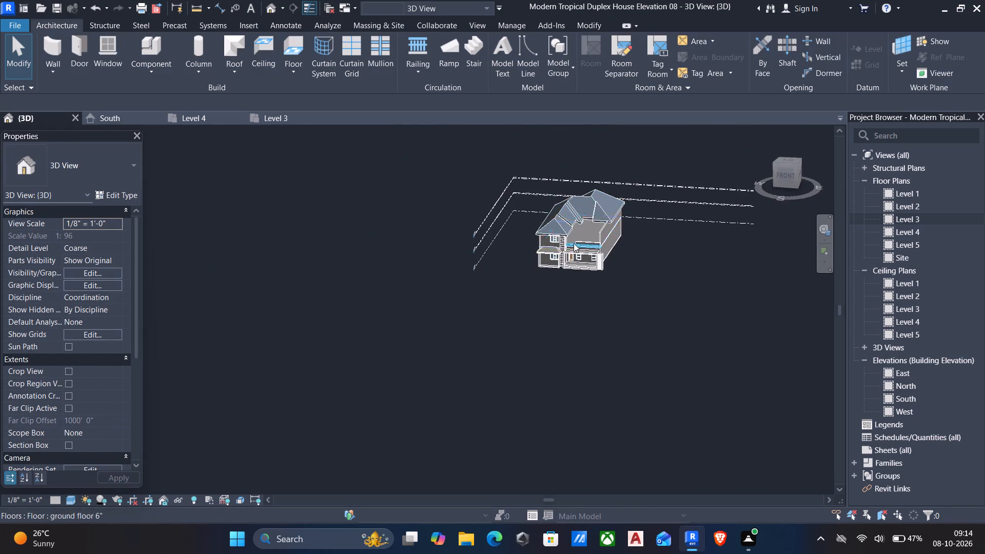
{"action": "scroll", "coordinate": [574, 243], "scroll_direction": "up", "scroll_amount": 5}
{"action": "scroll", "coordinate": [578, 196], "scroll_direction": "up", "scroll_amount": 5}
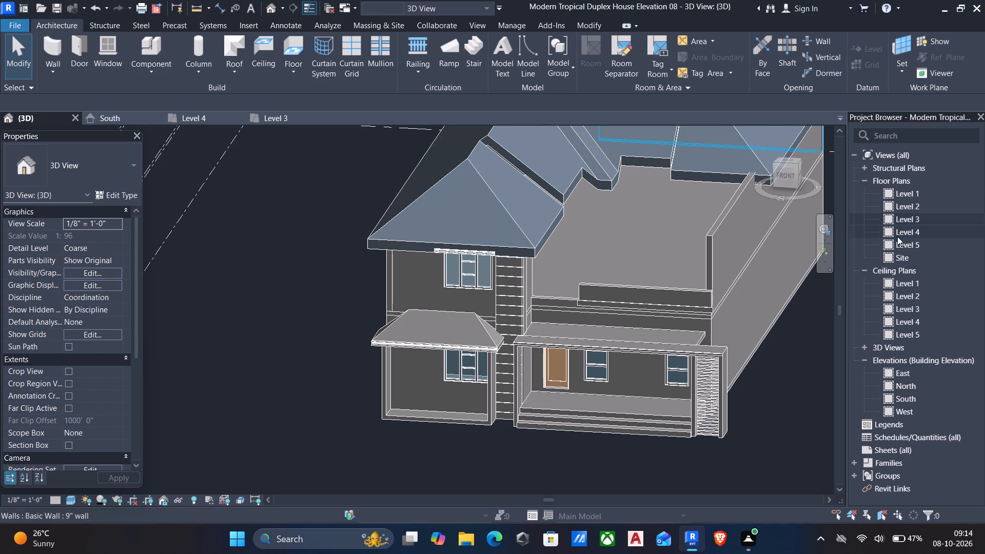
{"action": "double_click", "coordinate": [921, 230]}
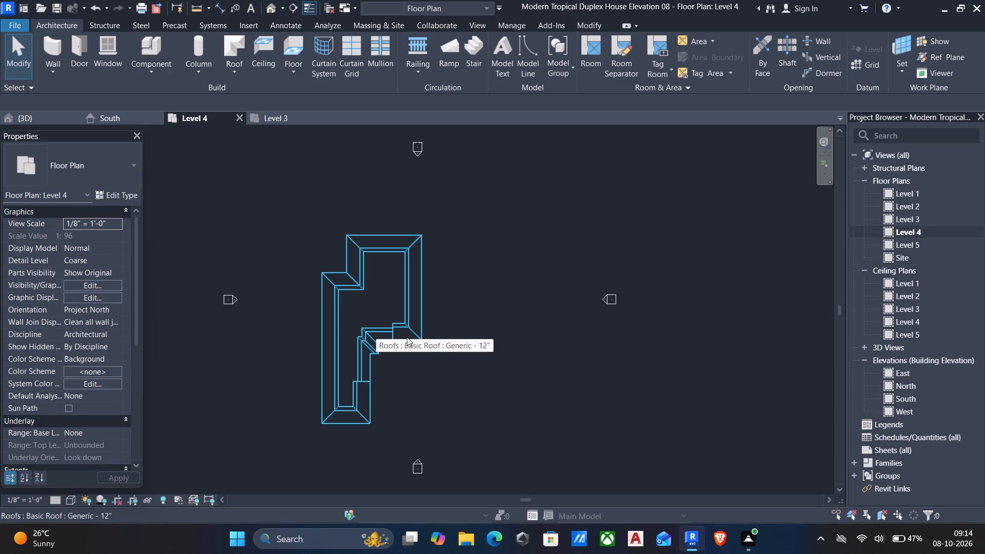
{"action": "left_click", "coordinate": [375, 353]}
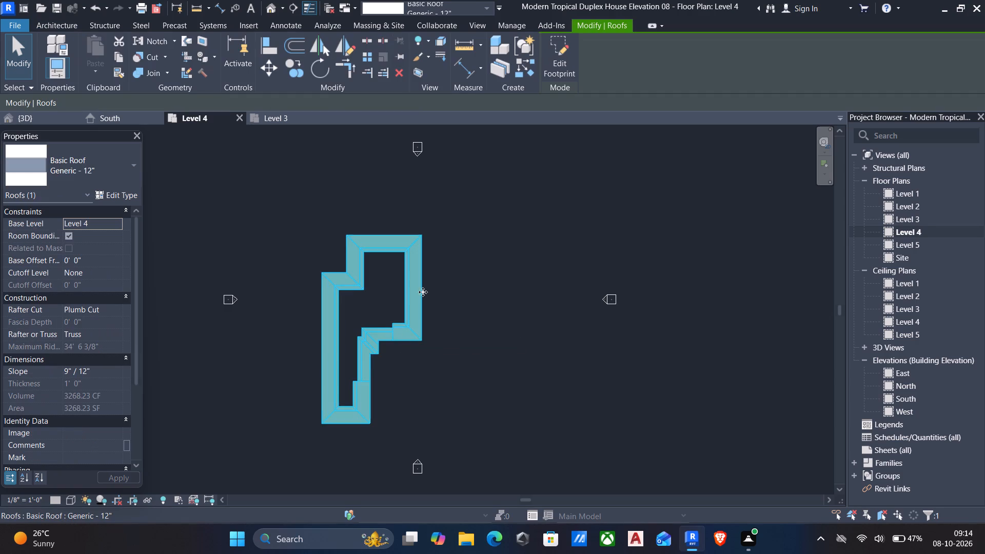
{"action": "left_click", "coordinate": [559, 54]}
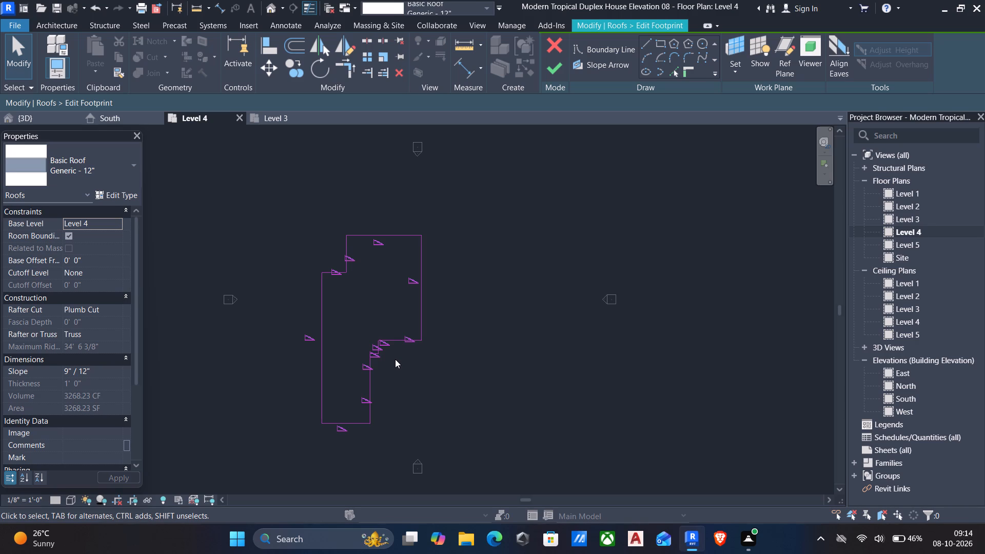
{"action": "scroll", "coordinate": [375, 355], "scroll_direction": "up", "scroll_amount": 12}
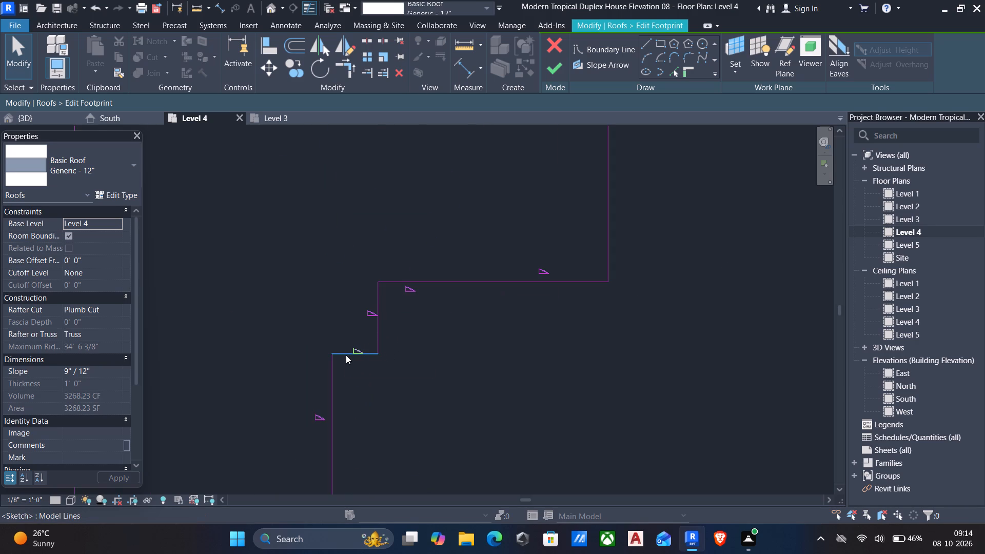
{"action": "left_click", "coordinate": [346, 355]}
{"action": "key", "text": "Down"}
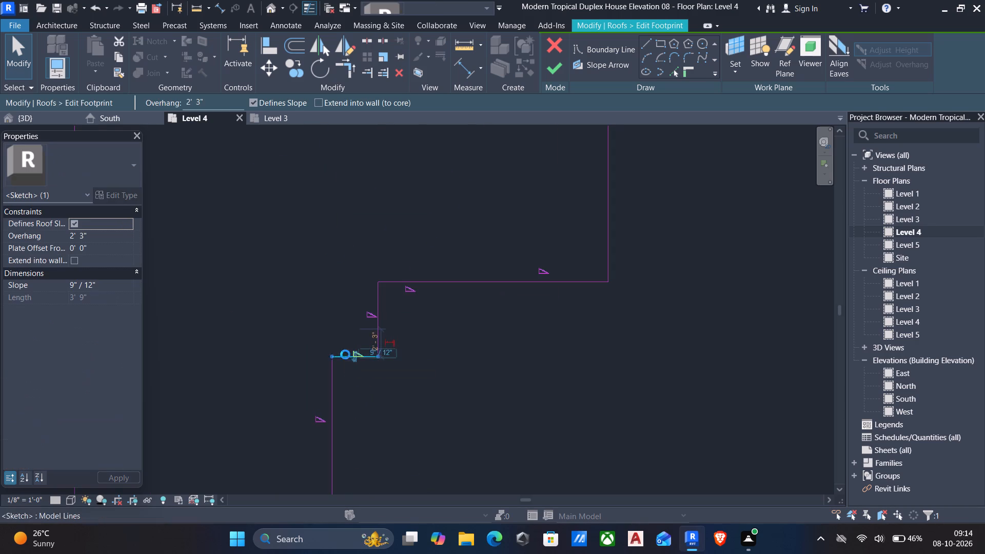
{"action": "key", "text": "Down"}
{"action": "key", "text": "Down"}
{"action": "key", "text": "Down"}
{"action": "key", "text": "Down"}
{"action": "key", "text": "Down"}
{"action": "key", "text": "Down"}
{"action": "key", "text": "Down"}
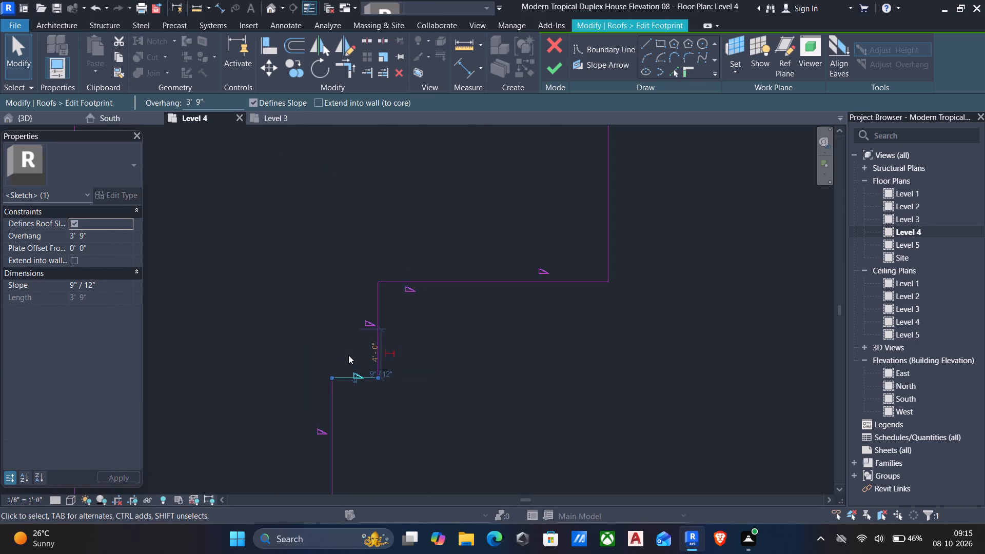
Move the jog's short vertical boundary line east to a 3'-9" overhang, and finish the footprint.
{"action": "left_click", "coordinate": [381, 315]}
{"action": "key", "text": "Right"}
{"action": "key", "text": "Right"}
{"action": "key", "text": "Right"}
{"action": "key", "text": "Right"}
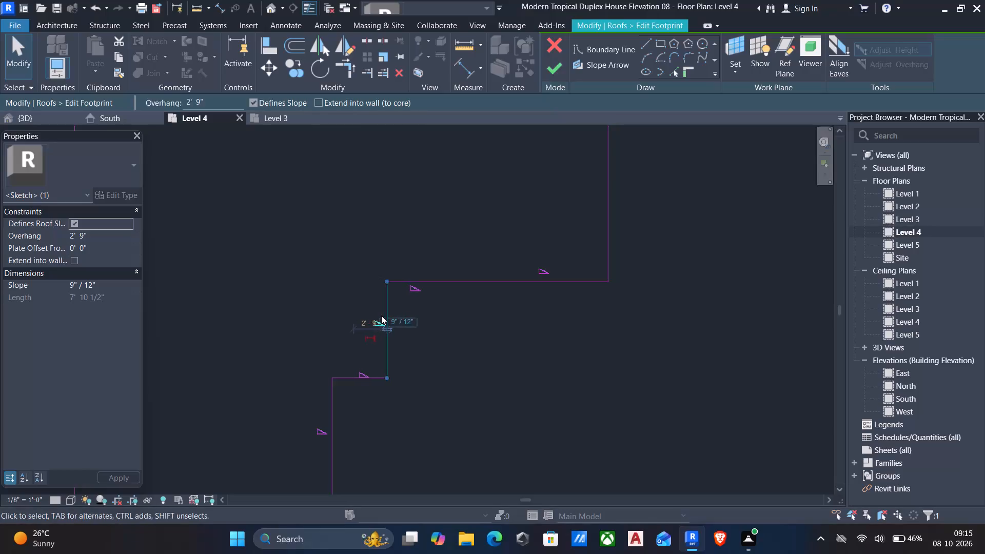
{"action": "key", "text": "Right"}
{"action": "key", "text": "Right"}
{"action": "key", "text": "Right"}
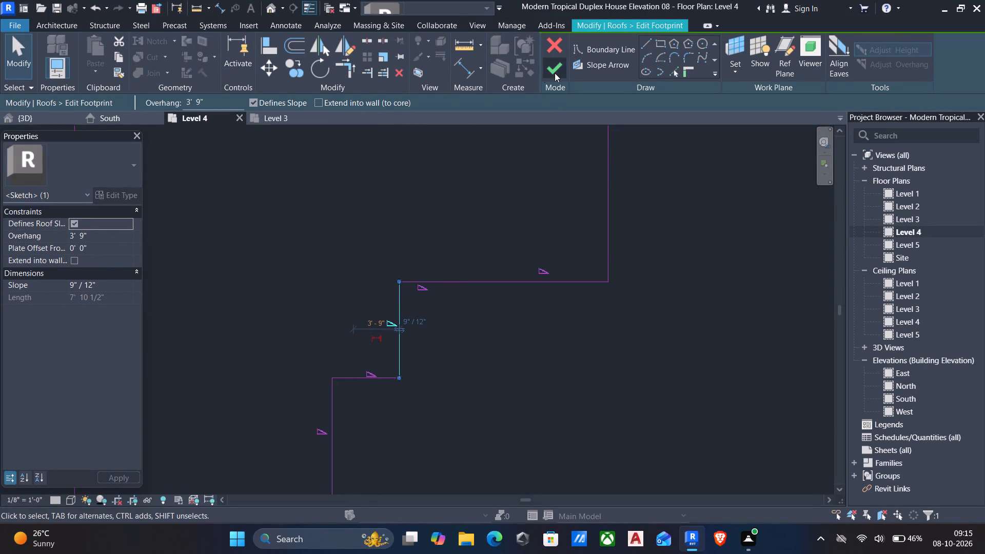
{"action": "left_click", "coordinate": [555, 73]}
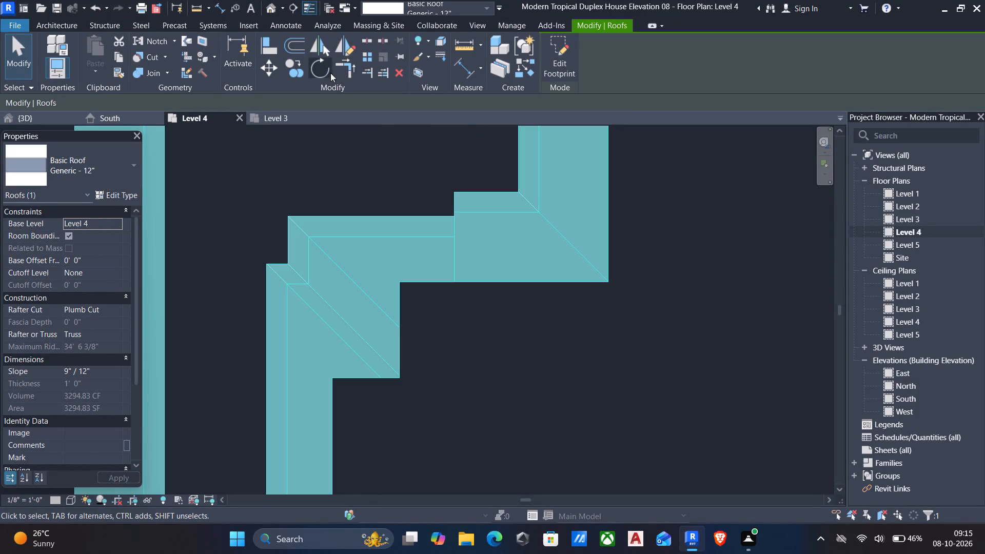
Examine the edited roof in 3D from several sides, checking the slopes and breaks around the inner jog.
{"action": "left_click", "coordinate": [273, 8]}
{"action": "scroll", "coordinate": [485, 144], "scroll_direction": "down", "scroll_amount": 7}
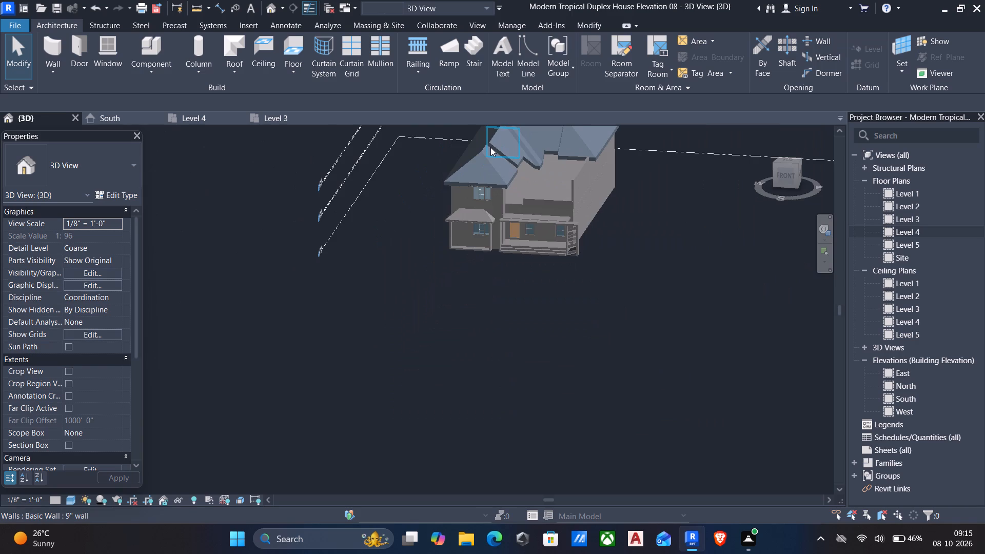
{"action": "scroll", "coordinate": [490, 147], "scroll_direction": "down", "scroll_amount": 2}
{"action": "scroll", "coordinate": [502, 152], "scroll_direction": "down", "scroll_amount": 1, "text": "shift"}
{"action": "middle_click_drag", "start_coordinate": [507, 152], "coordinate": [522, 149], "text": "shift"}
{"action": "scroll", "coordinate": [524, 151], "scroll_direction": "up", "scroll_amount": 1}
{"action": "scroll", "coordinate": [541, 201], "scroll_direction": "down", "scroll_amount": 3}
{"action": "middle_click", "coordinate": [531, 244], "text": "shift"}
{"action": "scroll", "coordinate": [531, 244], "scroll_direction": "up", "scroll_amount": 1, "text": "shift"}
{"action": "scroll", "coordinate": [547, 244], "scroll_direction": "down", "scroll_amount": 2}
{"action": "middle_click_drag", "start_coordinate": [547, 244], "coordinate": [430, 260], "text": "shift"}
{"action": "scroll", "coordinate": [477, 222], "scroll_direction": "up", "scroll_amount": 6}
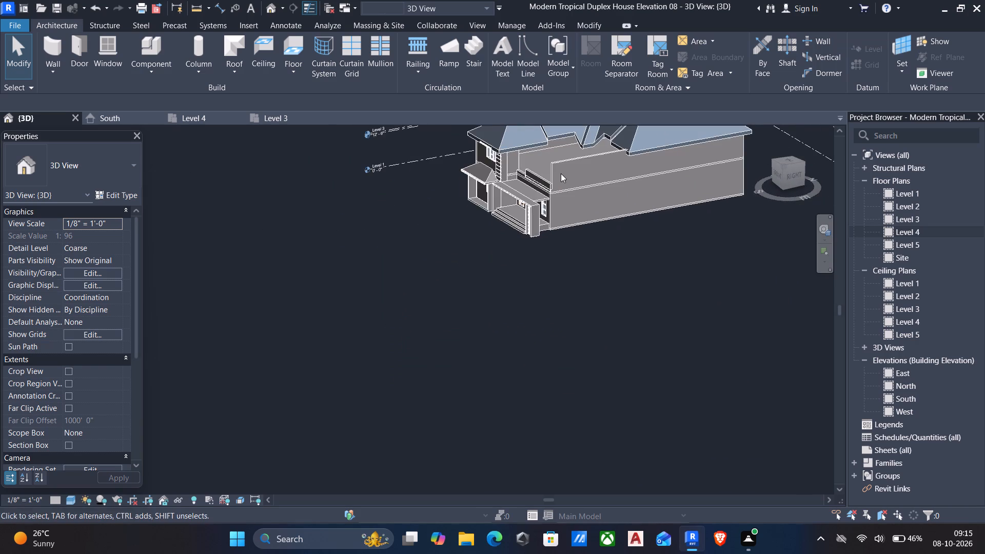
{"action": "scroll", "coordinate": [563, 176], "scroll_direction": "down", "scroll_amount": 3}
{"action": "middle_click_drag", "start_coordinate": [568, 184], "coordinate": [588, 355]}
{"action": "left_click_drag", "start_coordinate": [565, 219], "coordinate": [572, 264]}
{"action": "scroll", "coordinate": [592, 355], "scroll_direction": "up", "scroll_amount": 4}
{"action": "scroll", "coordinate": [606, 307], "scroll_direction": "up", "scroll_amount": 5}
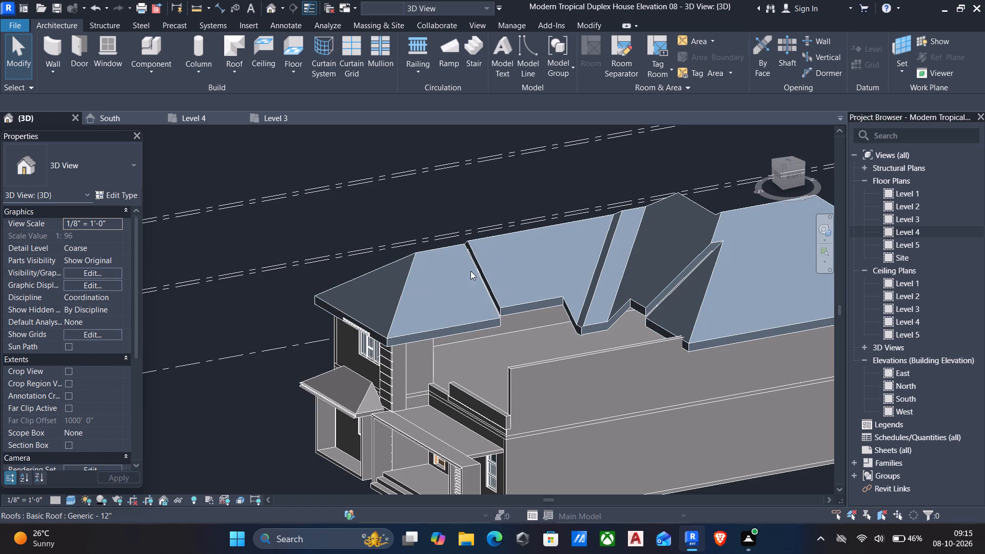
{"action": "scroll", "coordinate": [638, 311], "scroll_direction": "up", "scroll_amount": 6}
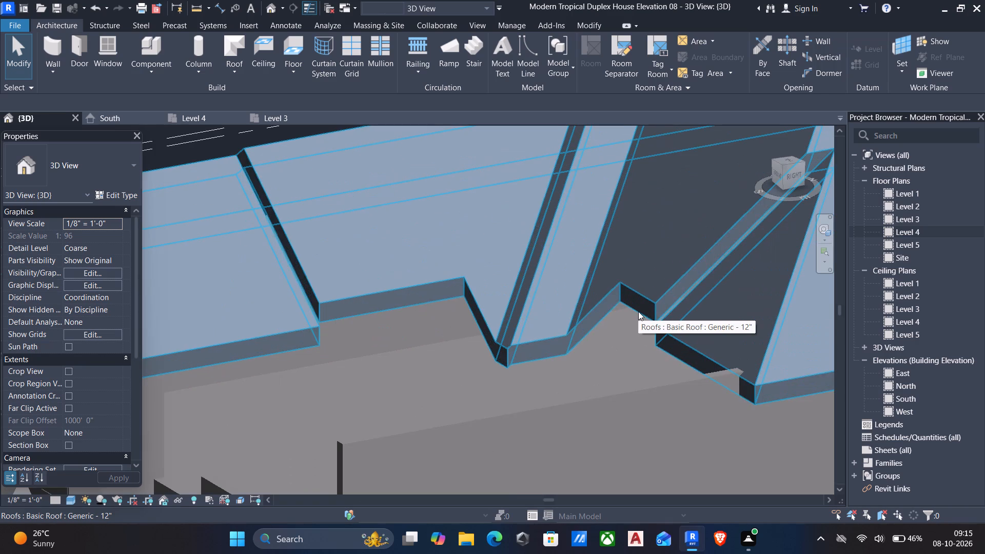
{"action": "scroll", "coordinate": [592, 284], "scroll_direction": "down", "scroll_amount": 2}
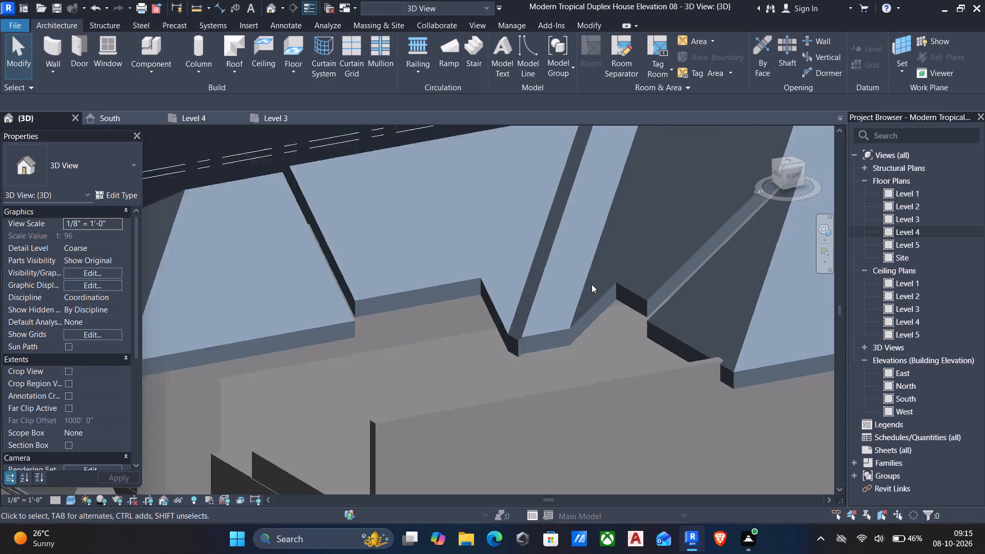
{"action": "scroll", "coordinate": [592, 284], "scroll_direction": "down", "scroll_amount": 5}
{"action": "middle_click_drag", "start_coordinate": [581, 287], "coordinate": [508, 361]}
{"action": "scroll", "coordinate": [508, 363], "scroll_direction": "down", "scroll_amount": 1}
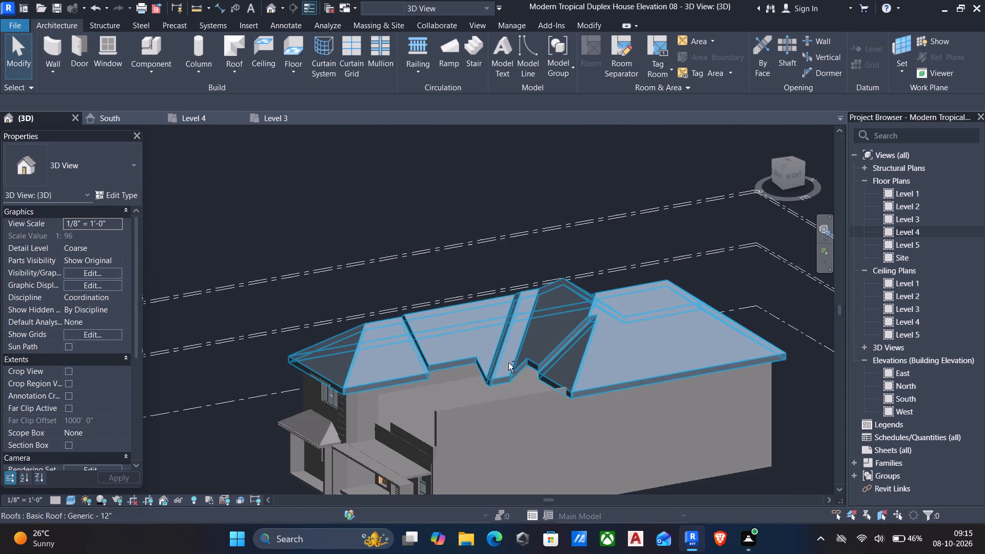
{"action": "middle_click_drag", "start_coordinate": [515, 363], "coordinate": [715, 311], "text": "shift"}
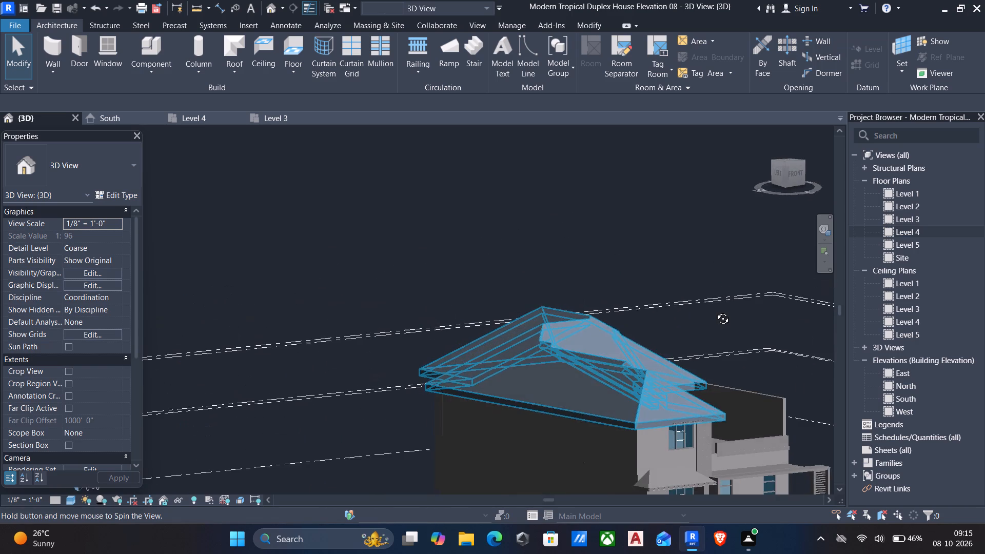
{"action": "middle_click_drag", "start_coordinate": [715, 311], "coordinate": [648, 301], "text": "shift"}
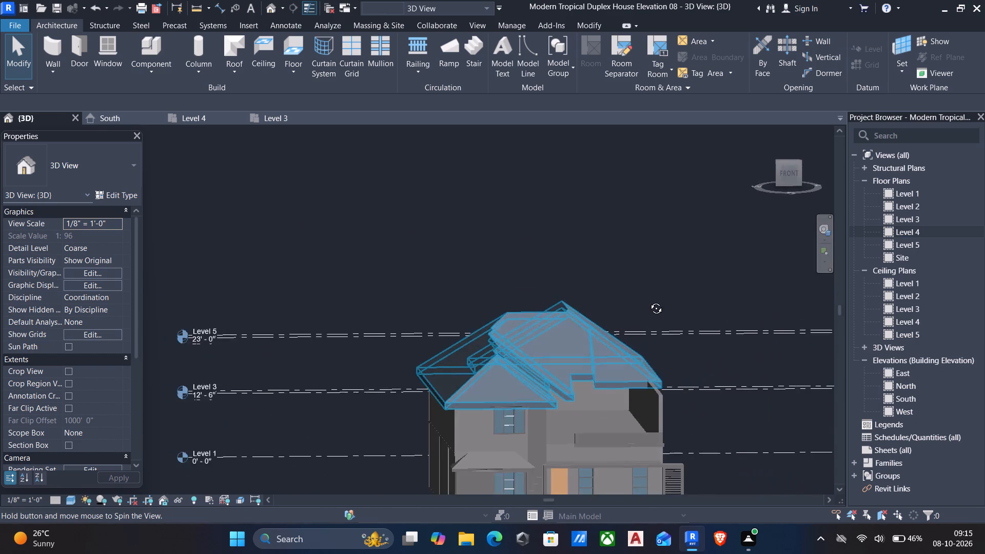
{"action": "middle_click_drag", "start_coordinate": [648, 301], "coordinate": [562, 363], "text": "shift"}
{"action": "scroll", "coordinate": [383, 355], "scroll_direction": "up", "scroll_amount": 5}
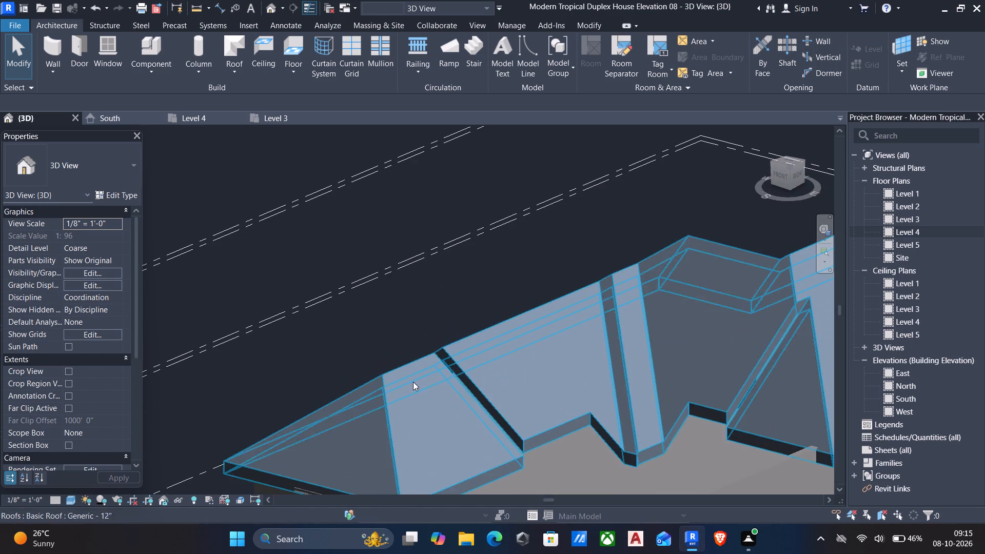
Edit the roof footprint in 3D and turn off slope definition for the 10'-1 1/2", 7'-10 1/2" and 5'-6" lines around the jog.
{"action": "left_click", "coordinate": [530, 436]}
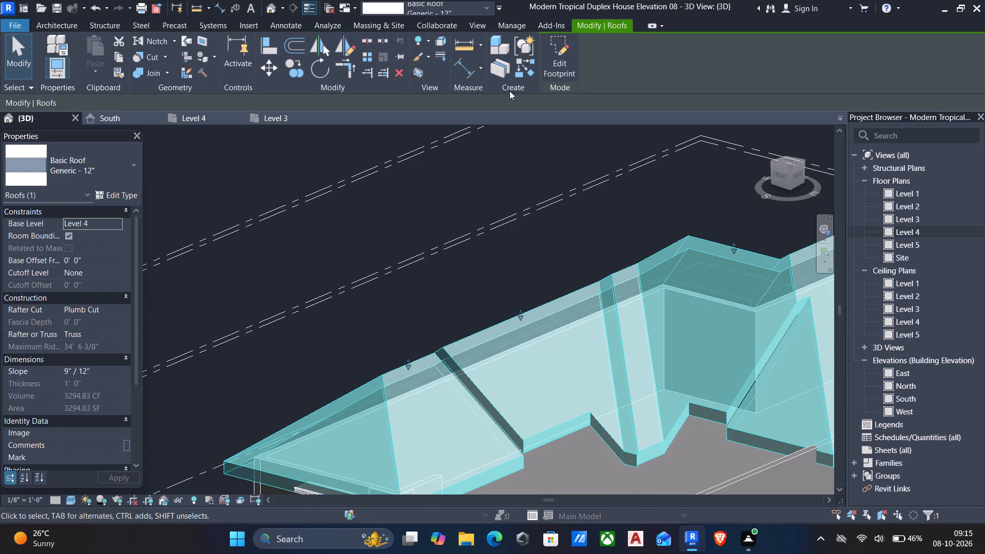
{"action": "left_click", "coordinate": [559, 51]}
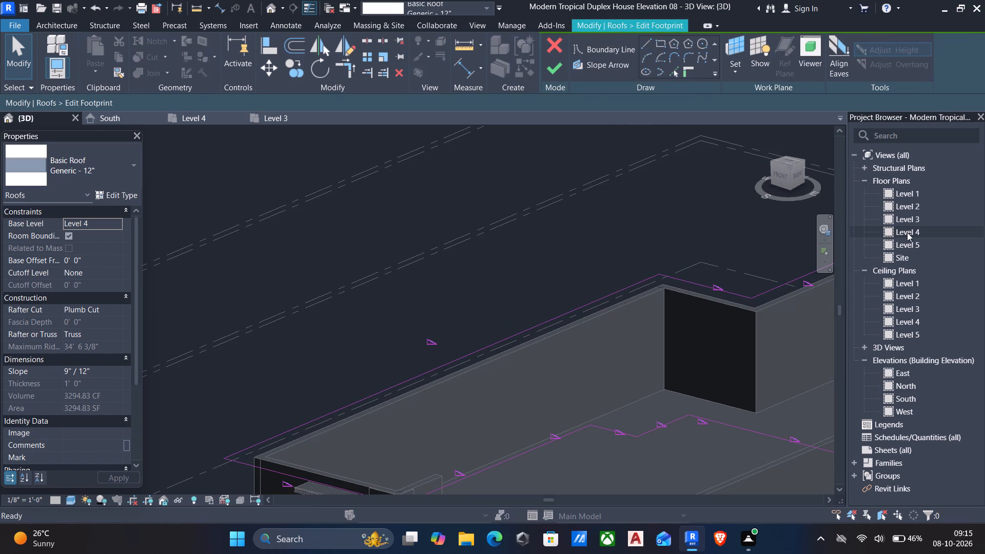
{"action": "left_click", "coordinate": [555, 433]}
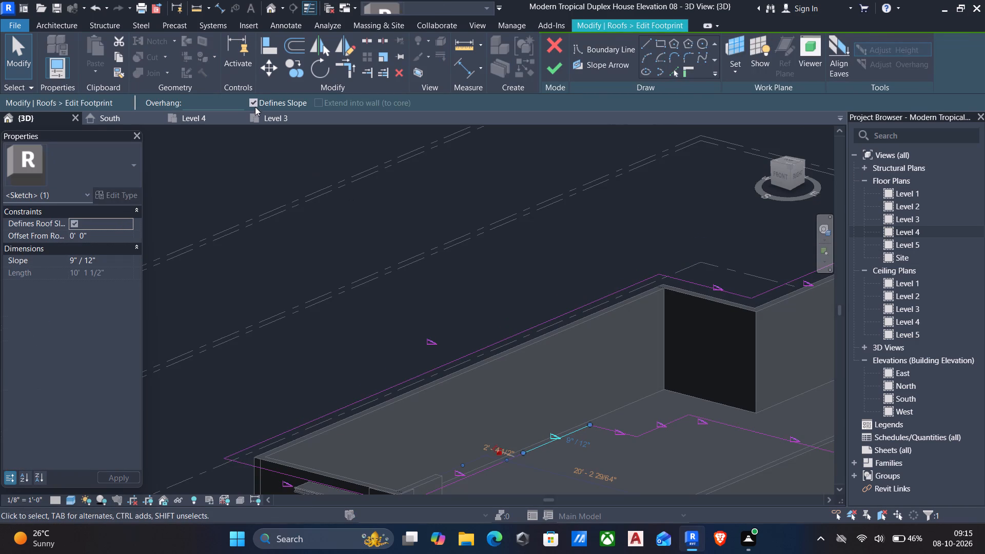
{"action": "left_click", "coordinate": [255, 104]}
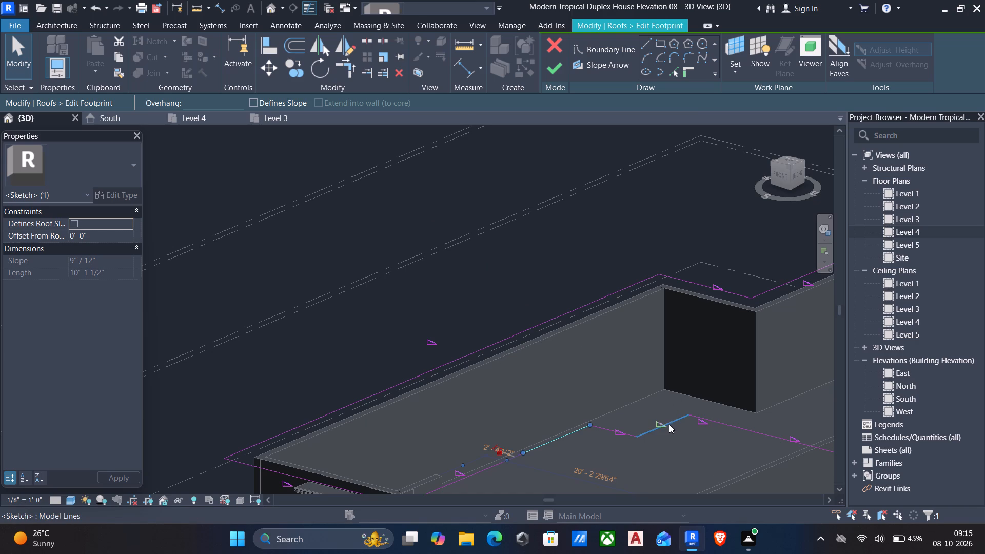
{"action": "left_click", "coordinate": [669, 425]}
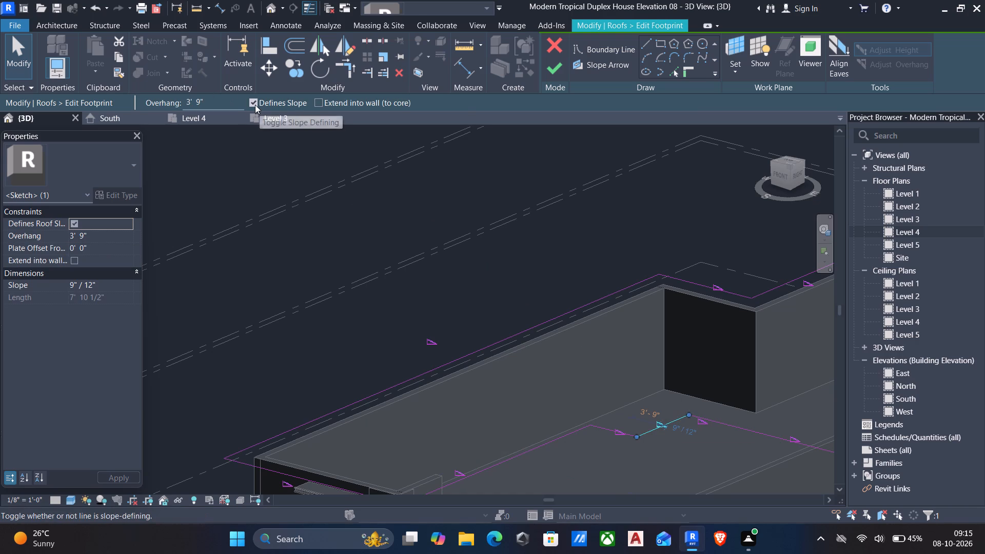
{"action": "left_click", "coordinate": [254, 105]}
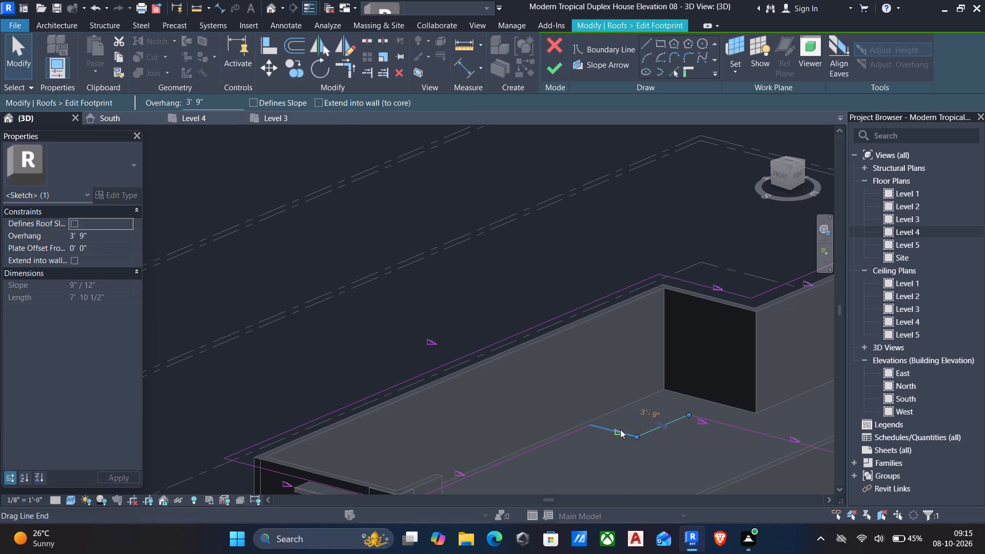
{"action": "left_click", "coordinate": [620, 429]}
{"action": "left_click", "coordinate": [250, 104]}
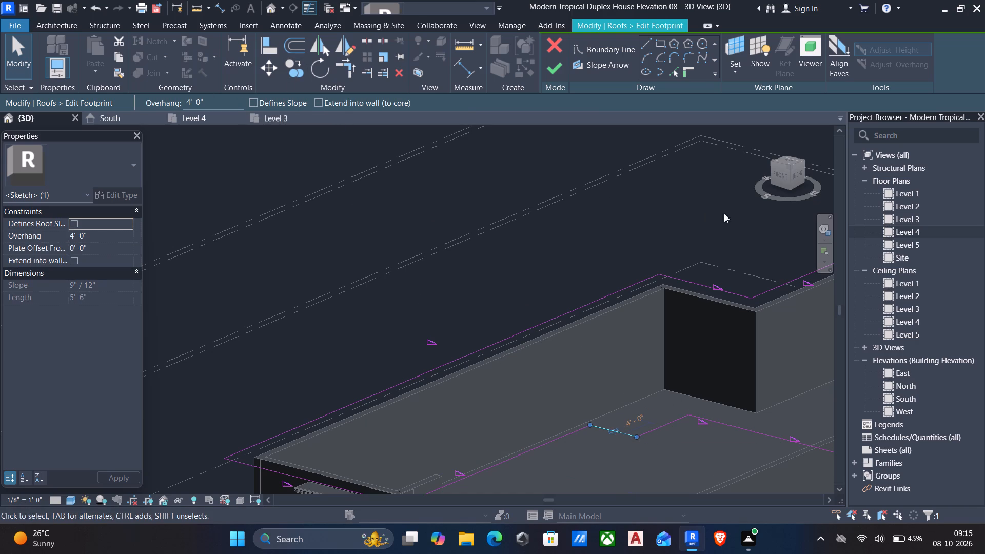
{"action": "left_click", "coordinate": [546, 69]}
{"action": "scroll", "coordinate": [592, 143], "scroll_direction": "down", "scroll_amount": 7}
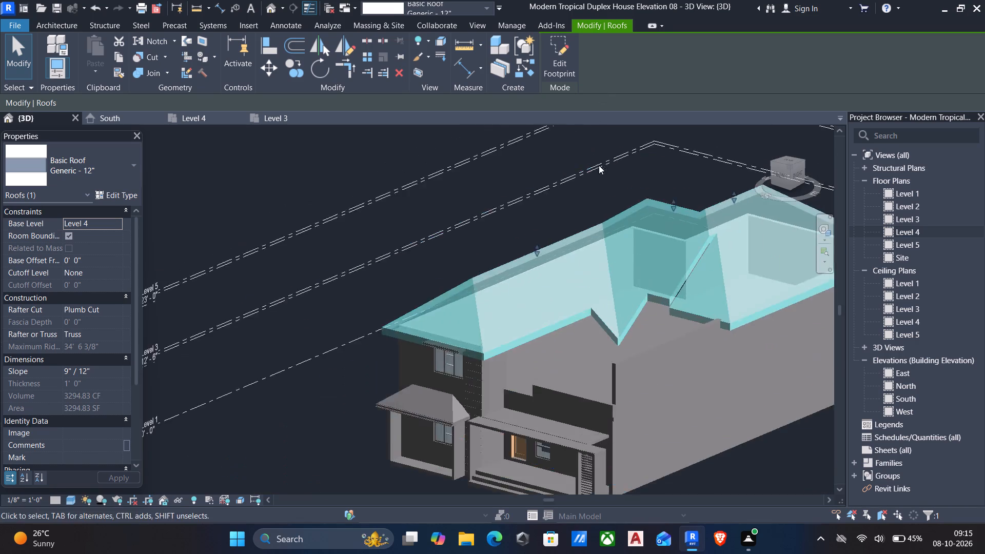
Examine the edited roof in 3D from the front and above, checking the eaves and breaks around the inner jog.
{"action": "scroll", "coordinate": [639, 260], "scroll_direction": "up", "scroll_amount": 7}
{"action": "scroll", "coordinate": [633, 247], "scroll_direction": "down", "scroll_amount": 5}
{"action": "key", "text": "Escape"}
{"action": "scroll", "coordinate": [635, 231], "scroll_direction": "down", "scroll_amount": 6}
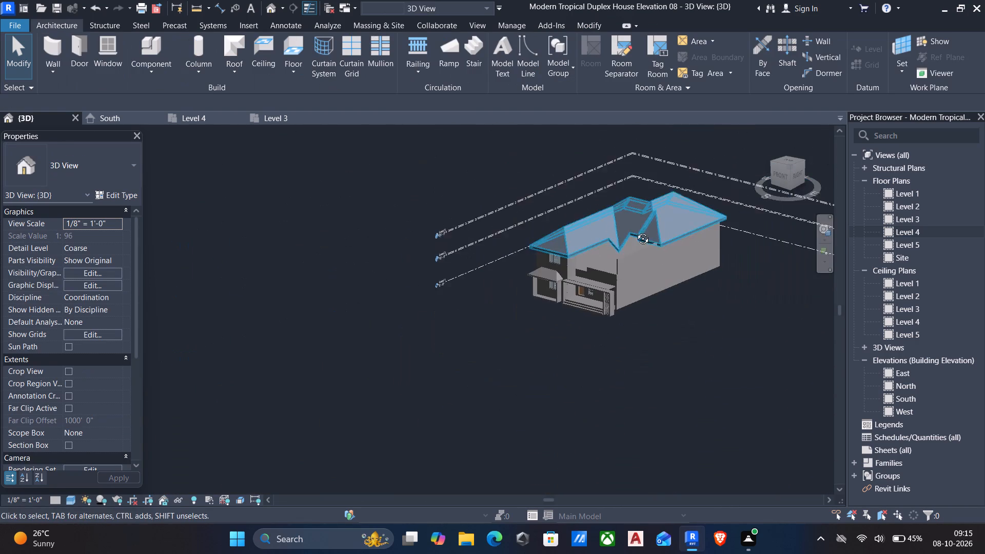
{"action": "middle_click_drag", "start_coordinate": [635, 231], "coordinate": [661, 157], "text": "shift"}
{"action": "scroll", "coordinate": [654, 174], "scroll_direction": "up", "scroll_amount": 6}
{"action": "scroll", "coordinate": [656, 286], "scroll_direction": "down", "scroll_amount": 1}
{"action": "scroll", "coordinate": [658, 290], "scroll_direction": "up", "scroll_amount": 6}
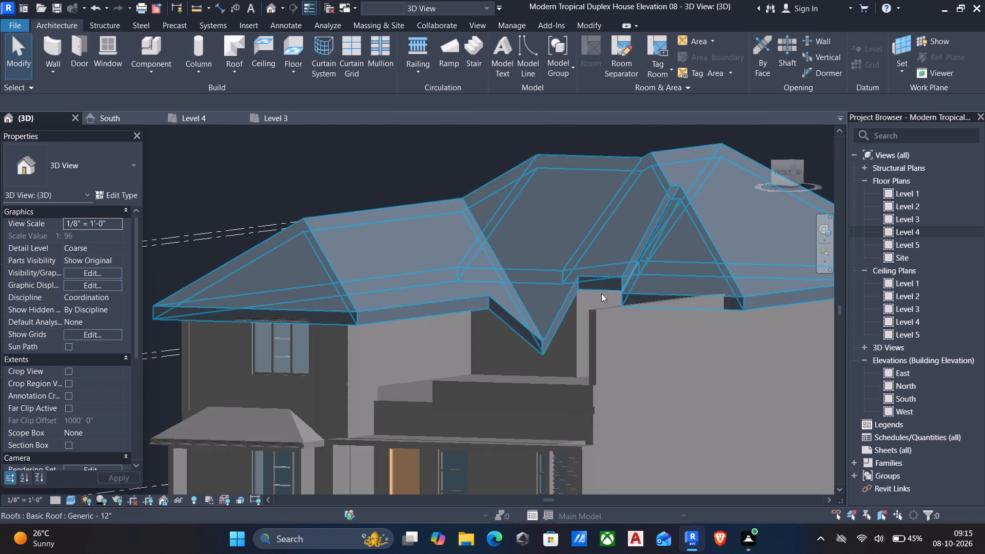
{"action": "scroll", "coordinate": [574, 309], "scroll_direction": "up", "scroll_amount": 5}
{"action": "scroll", "coordinate": [568, 399], "scroll_direction": "down", "scroll_amount": 5, "text": "shift"}
{"action": "middle_click_drag", "start_coordinate": [568, 399], "coordinate": [607, 391], "text": "shift"}
{"action": "scroll", "coordinate": [607, 391], "scroll_direction": "down", "scroll_amount": 5}
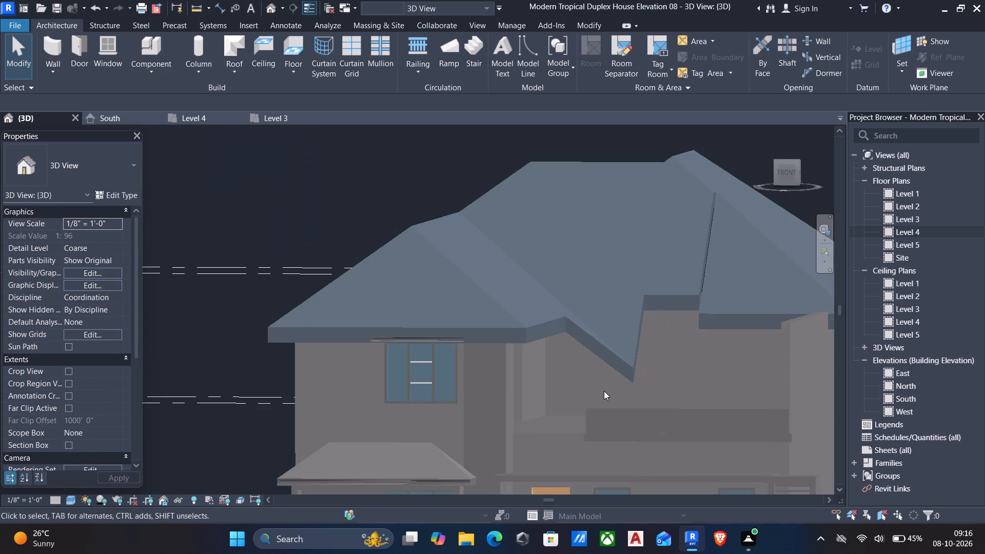
{"action": "scroll", "coordinate": [598, 388], "scroll_direction": "down", "scroll_amount": 6}
{"action": "middle_click_drag", "start_coordinate": [602, 381], "coordinate": [594, 473], "text": "shift"}
{"action": "scroll", "coordinate": [594, 412], "scroll_direction": "up", "scroll_amount": 6}
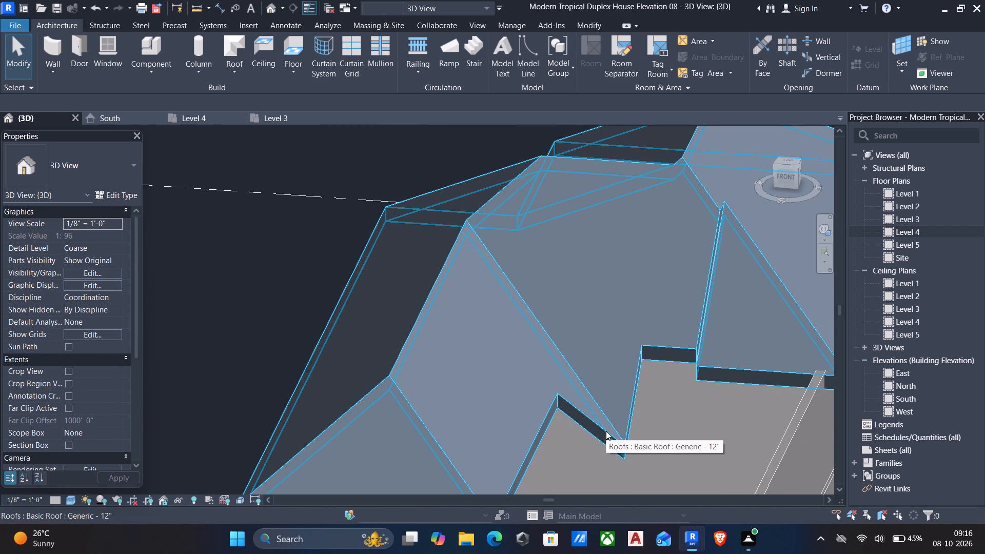
Select the Generic - 12" roof, switch to the Level 4 floor plan and delete the roof.
{"action": "left_click", "coordinate": [606, 431]}
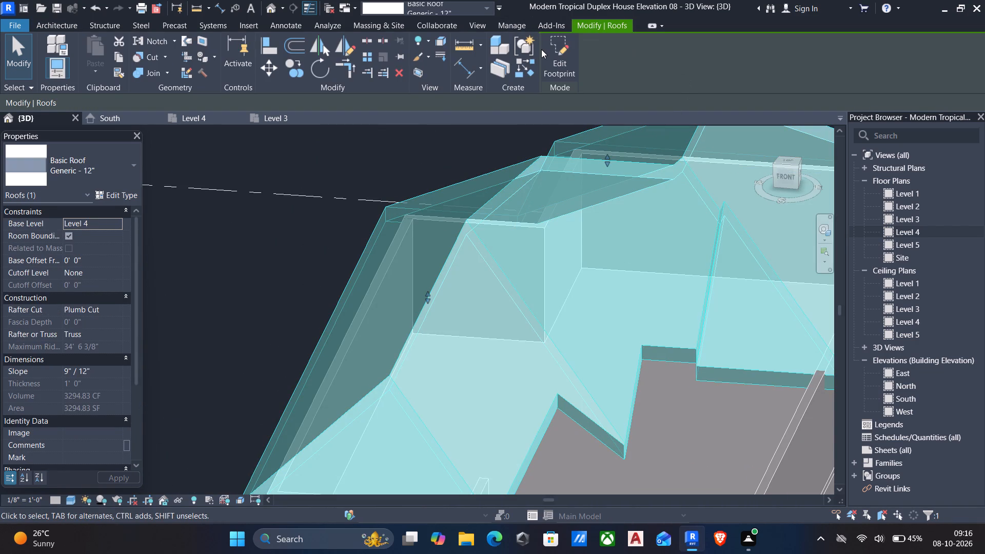
{"action": "double_click", "coordinate": [929, 231]}
{"action": "scroll", "coordinate": [649, 211], "scroll_direction": "down", "scroll_amount": 7}
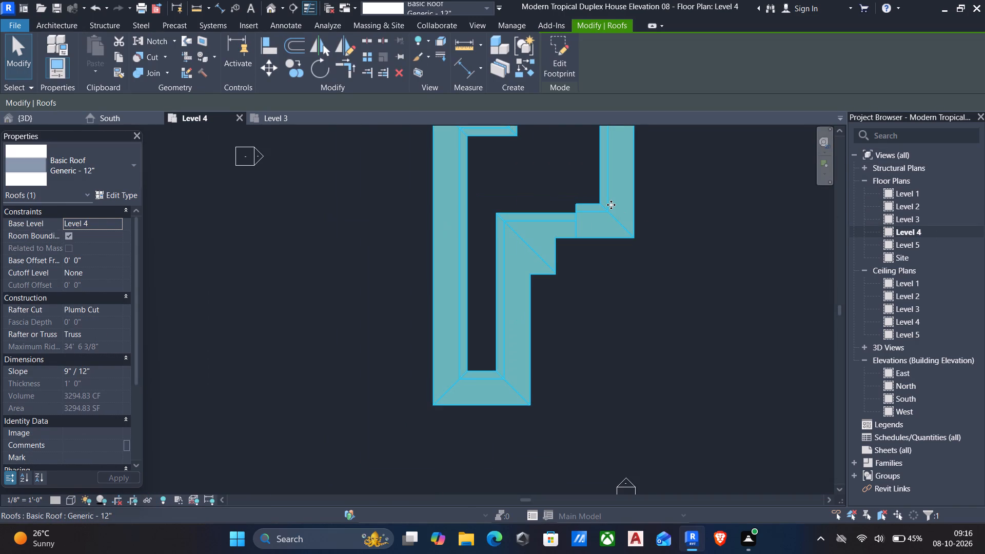
{"action": "key", "text": "F12"}
{"action": "key", "text": "Delete"}
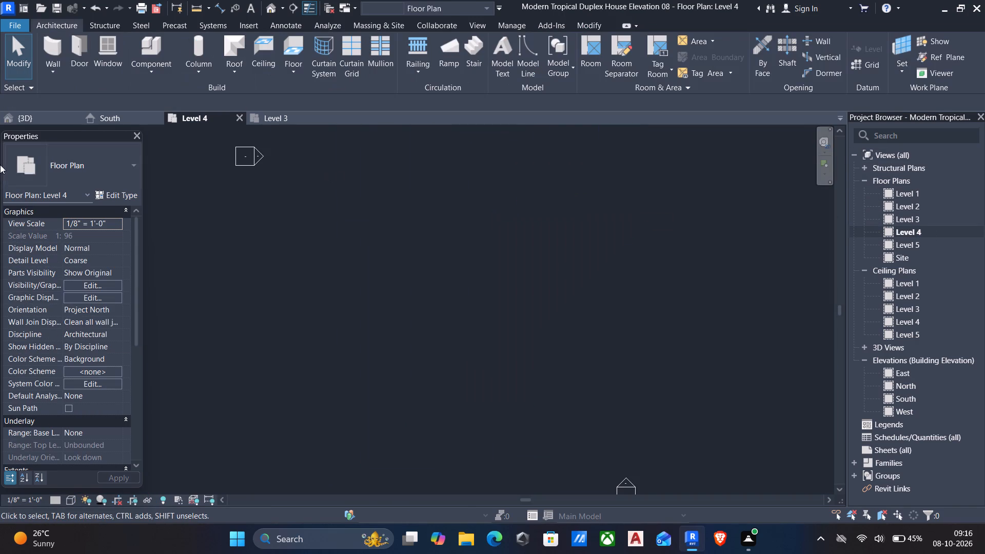
Set the Level 4 plan's underlay base level to Level 2 and apply it.
{"action": "left_click", "coordinate": [113, 420]}
{"action": "left_click", "coordinate": [93, 420]}
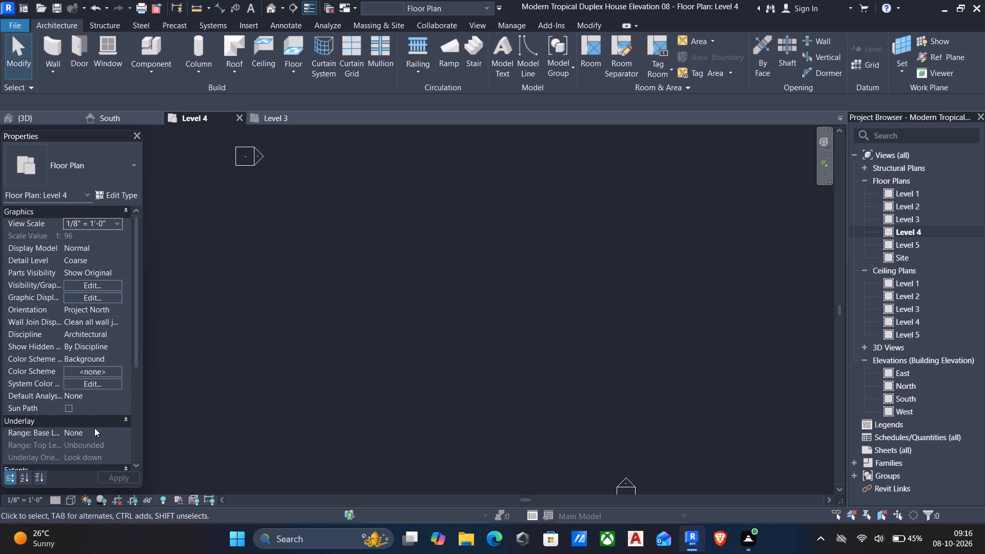
{"action": "left_click", "coordinate": [94, 428]}
{"action": "left_click", "coordinate": [114, 431]}
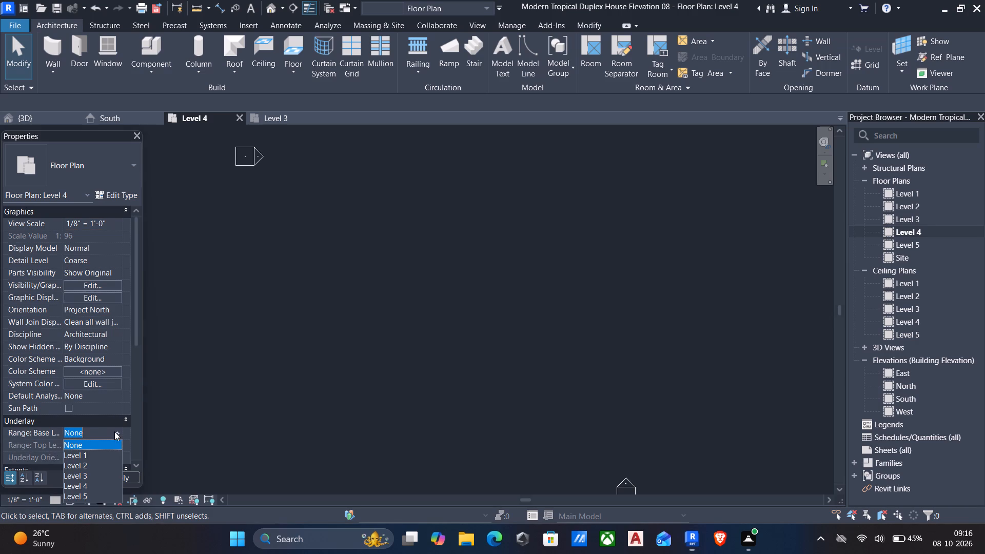
{"action": "left_click", "coordinate": [83, 462]}
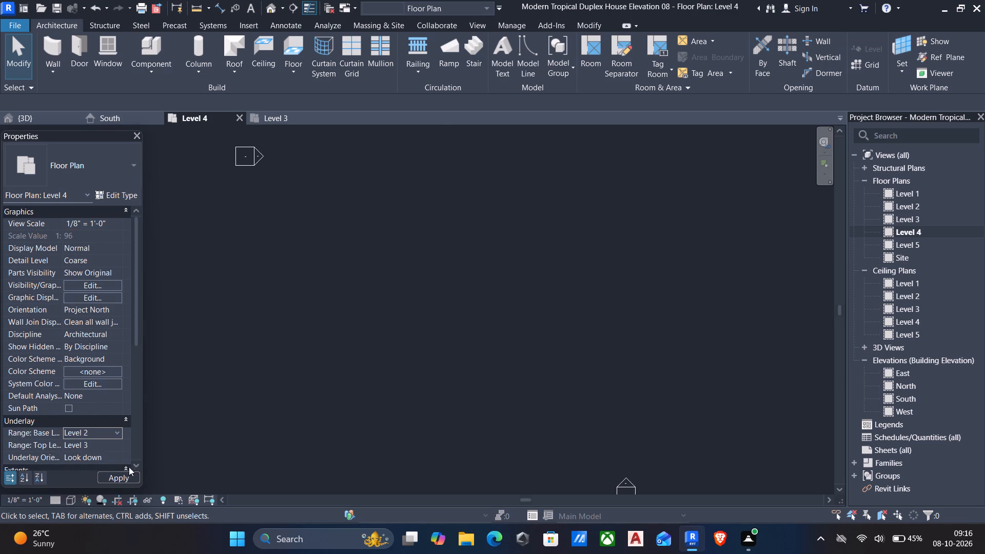
{"action": "left_click", "coordinate": [122, 477]}
{"action": "scroll", "coordinate": [435, 391], "scroll_direction": "down", "scroll_amount": 5}
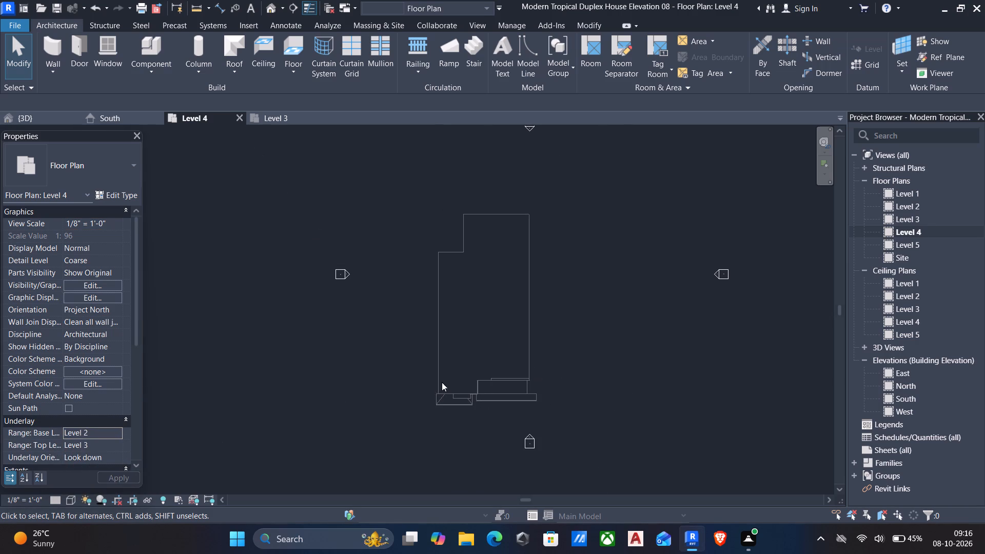
{"action": "left_click", "coordinate": [116, 428]}
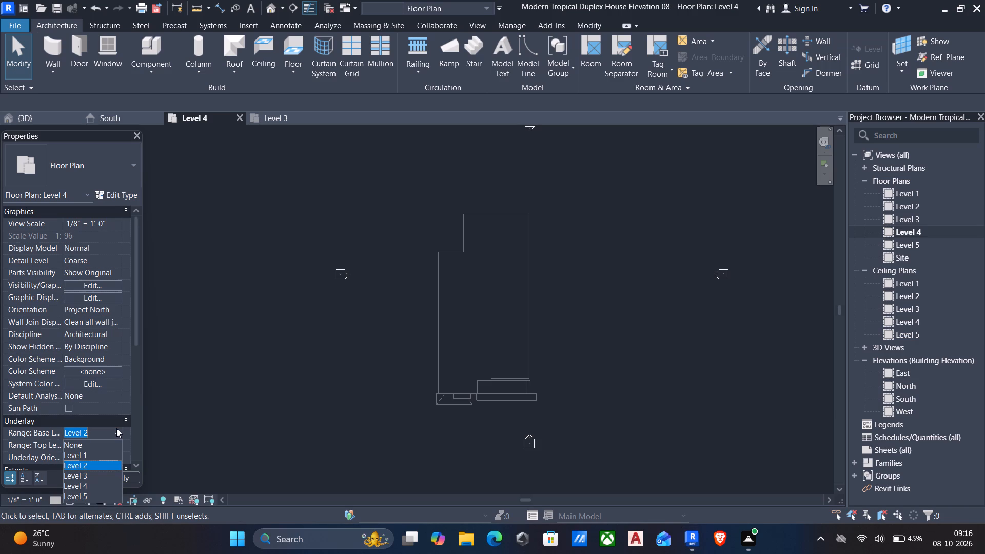
{"action": "left_click", "coordinate": [61, 22]}
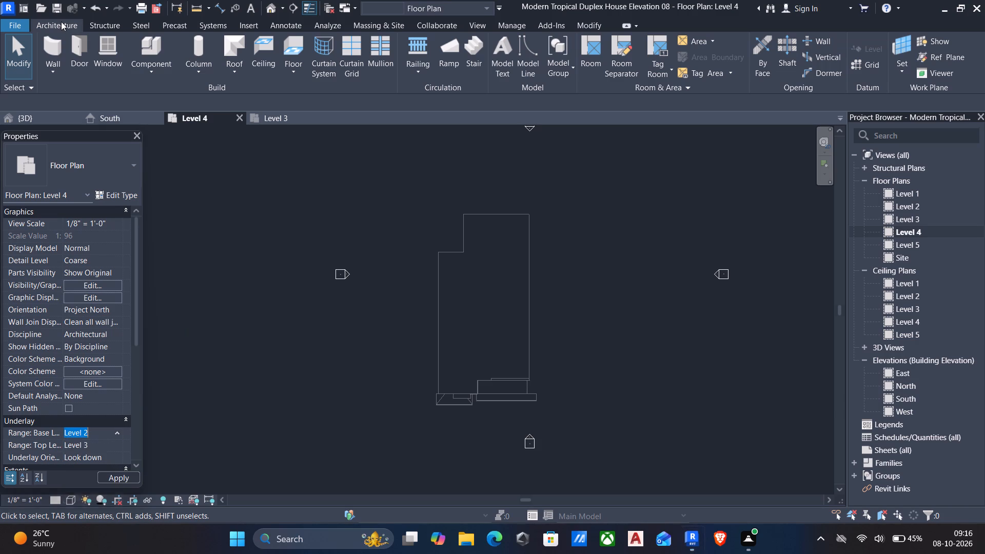
Start a roof by footprint on Level 4 and pick the floor outline's north edge as a sloped boundary line with no offset.
{"action": "left_click", "coordinate": [224, 70]}
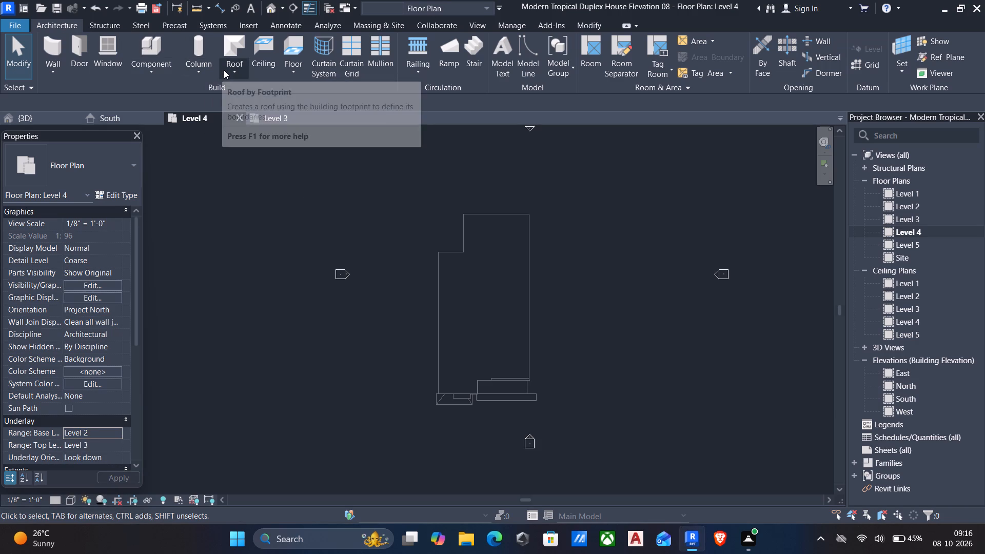
{"action": "left_click", "coordinate": [261, 87]}
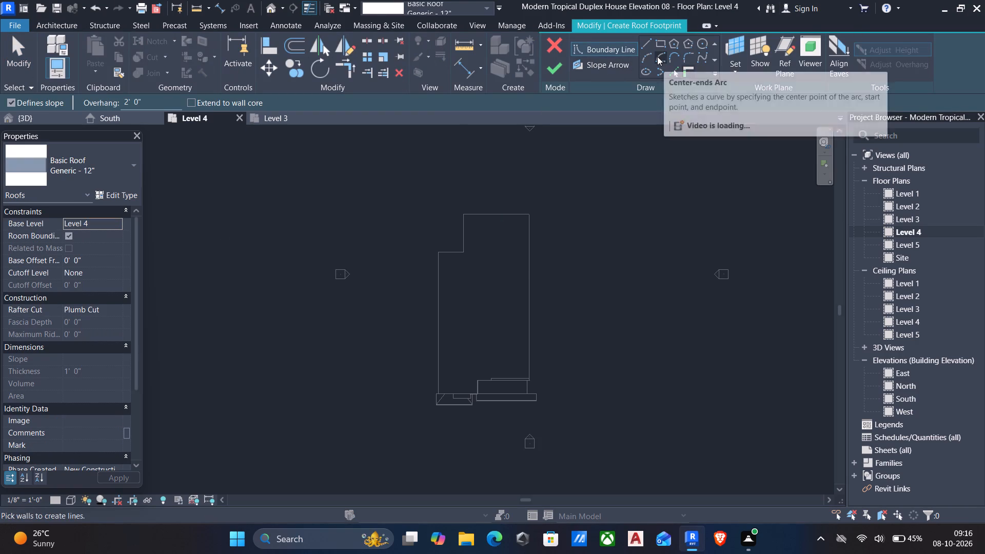
{"action": "left_click", "coordinate": [677, 75]}
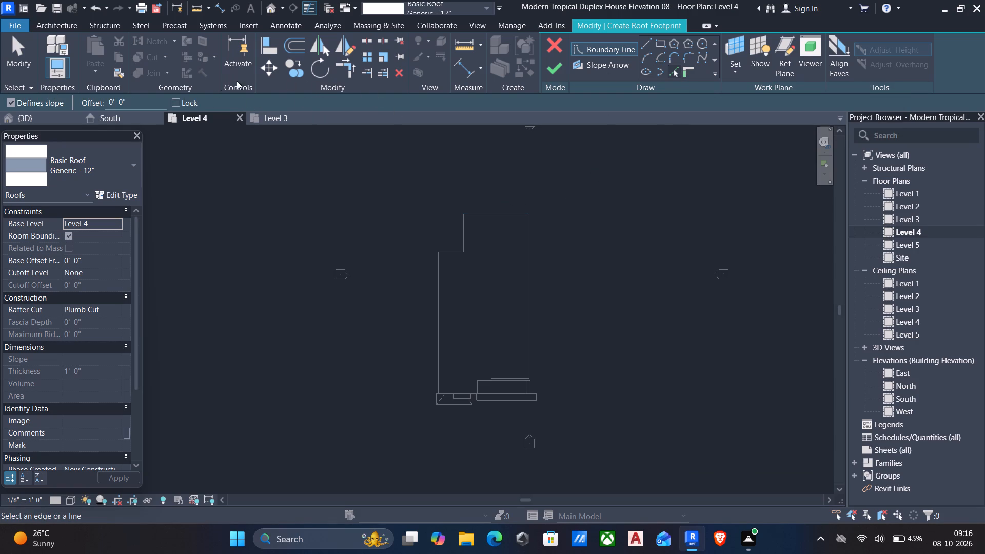
{"action": "left_click", "coordinate": [481, 208]}
{"action": "left_click", "coordinate": [489, 212]}
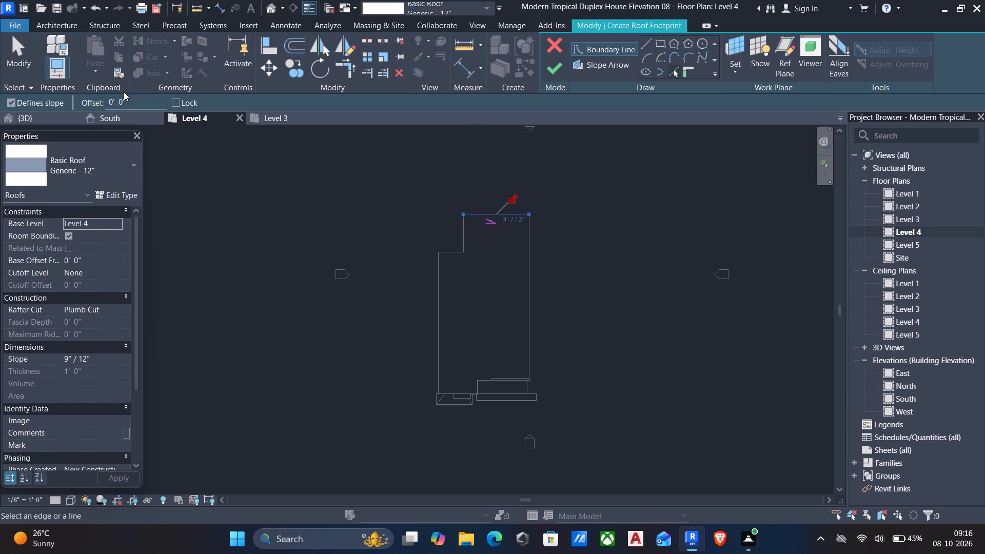
{"action": "key", "text": "Escape"}
Delete the overlapping boundary lines picked on the floor outline's north edge.
{"action": "left_click", "coordinate": [489, 214]}
{"action": "key", "text": "Delete"}
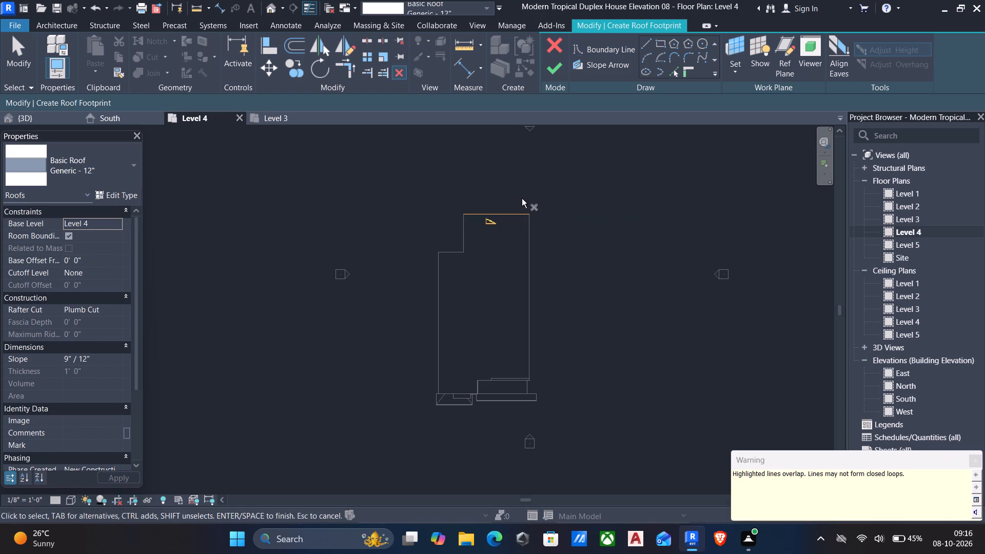
{"action": "left_click", "coordinate": [513, 217]}
{"action": "key", "text": "Delete"}
{"action": "left_click", "coordinate": [512, 215]}
{"action": "key", "text": "Delete"}
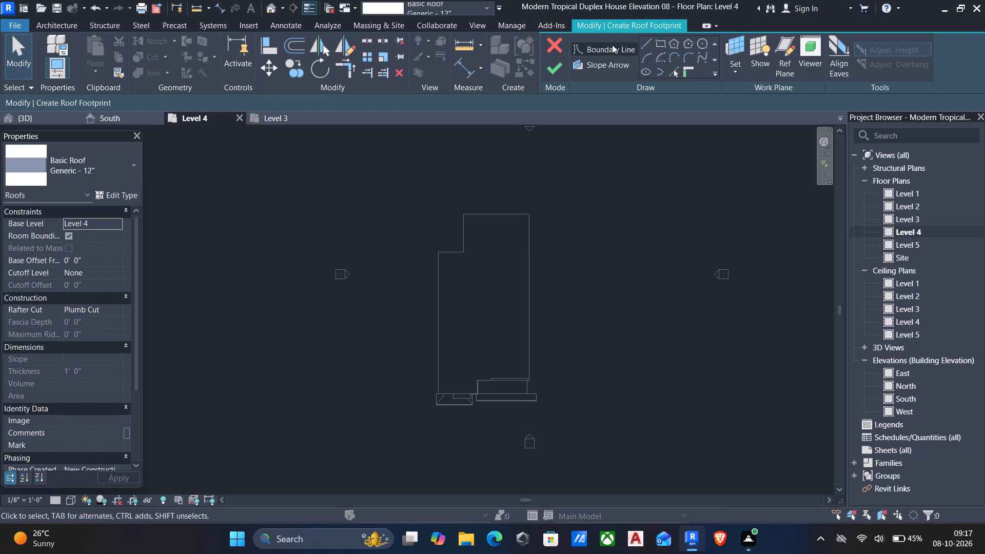
Change the new footprint roof's type to Basic Roof: roof 6".
{"action": "left_click", "coordinate": [642, 44]}
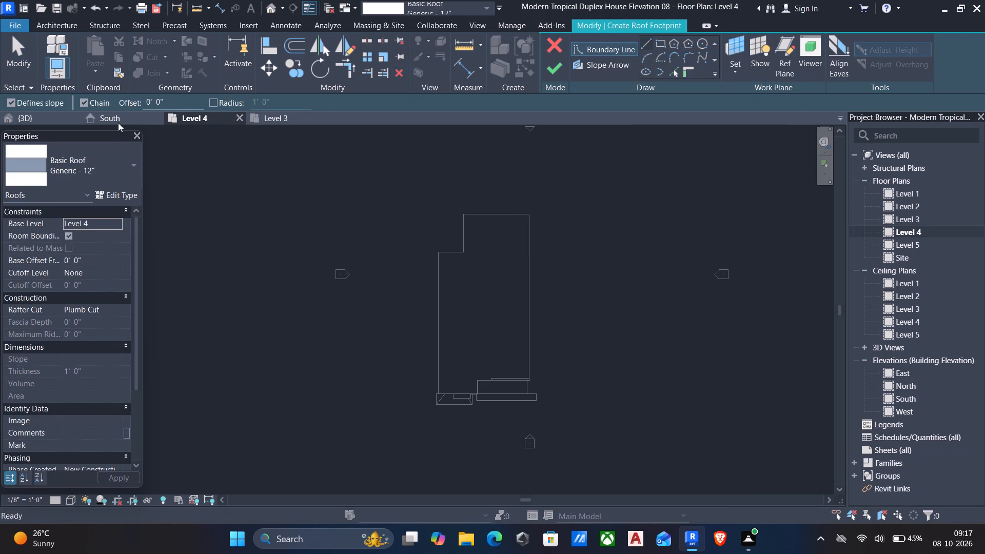
{"action": "left_click", "coordinate": [113, 169]}
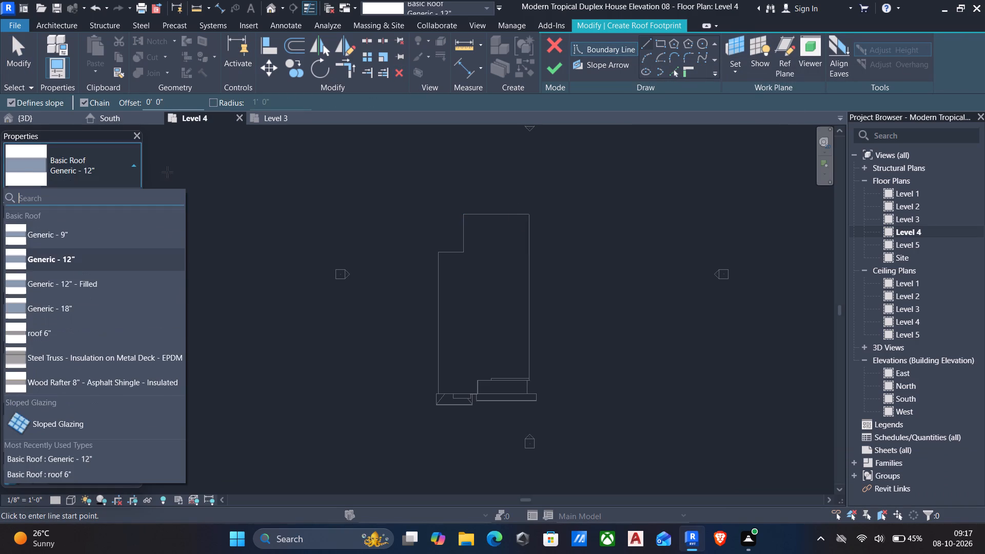
{"action": "scroll", "coordinate": [85, 271], "scroll_direction": "up", "scroll_amount": 10}
{"action": "left_click", "coordinate": [57, 331]}
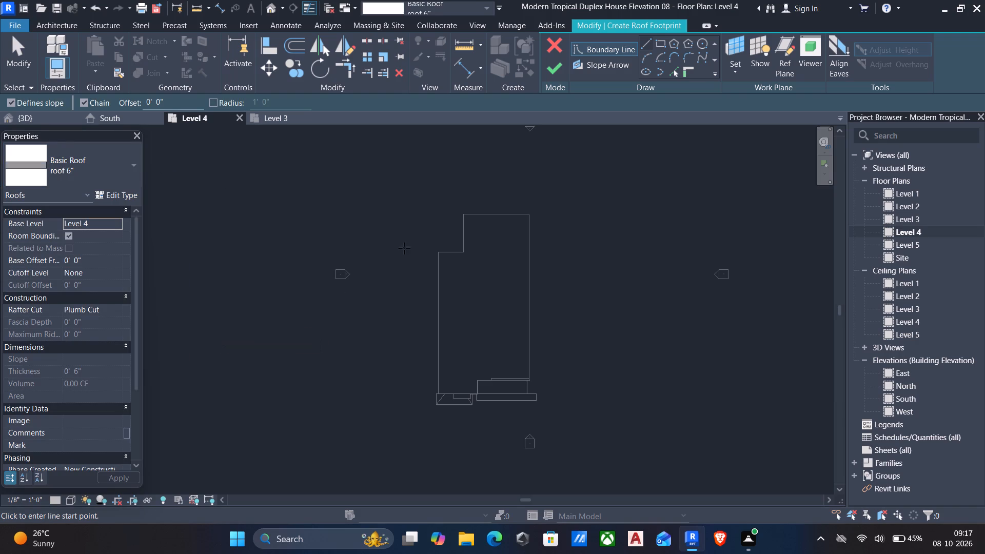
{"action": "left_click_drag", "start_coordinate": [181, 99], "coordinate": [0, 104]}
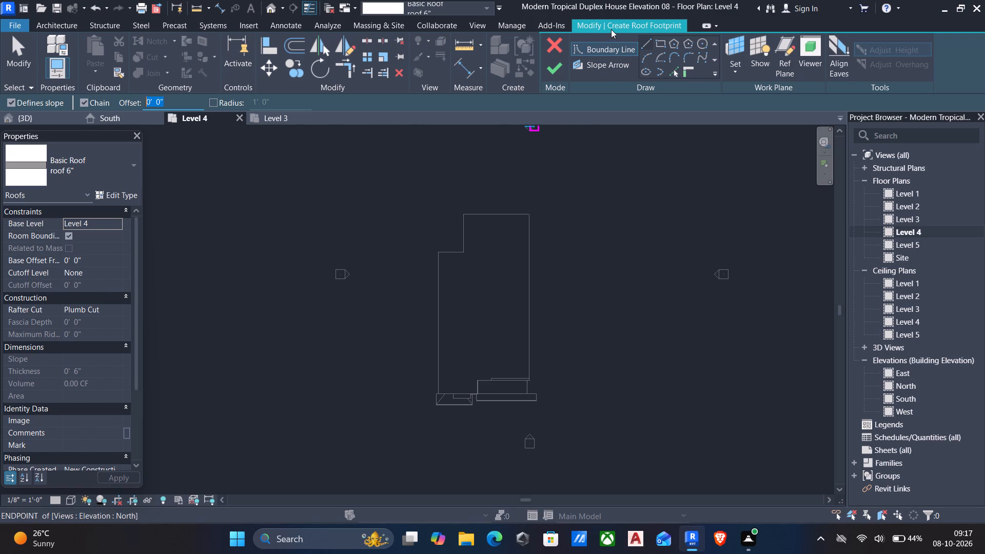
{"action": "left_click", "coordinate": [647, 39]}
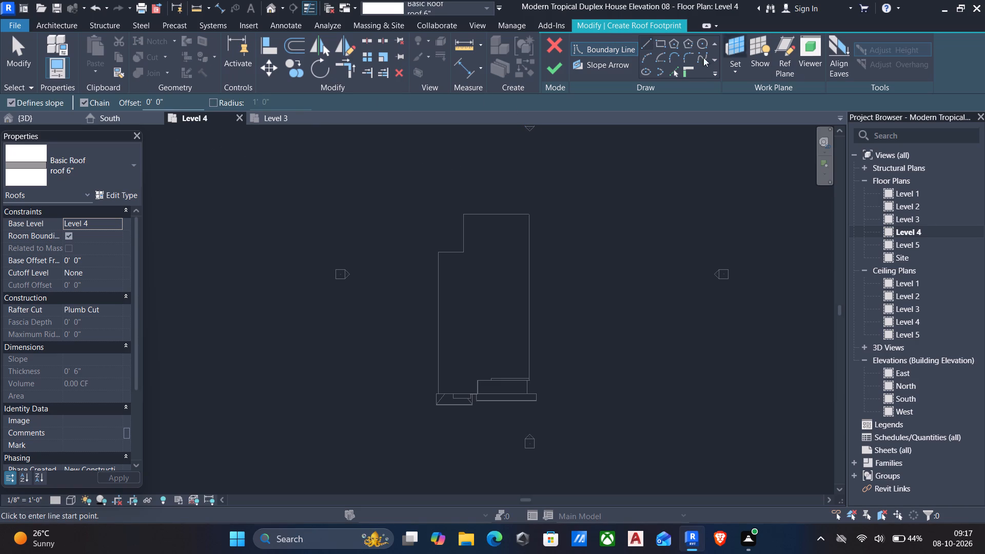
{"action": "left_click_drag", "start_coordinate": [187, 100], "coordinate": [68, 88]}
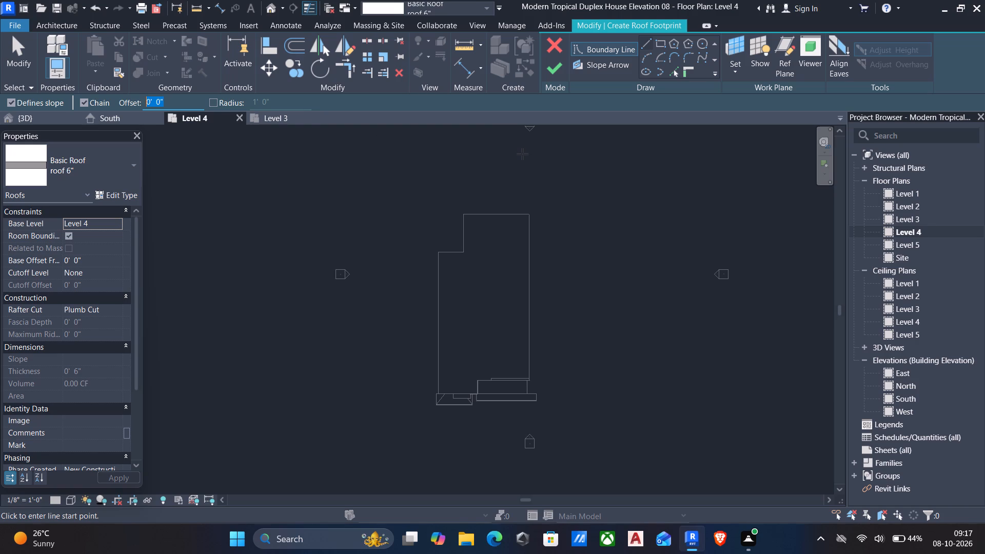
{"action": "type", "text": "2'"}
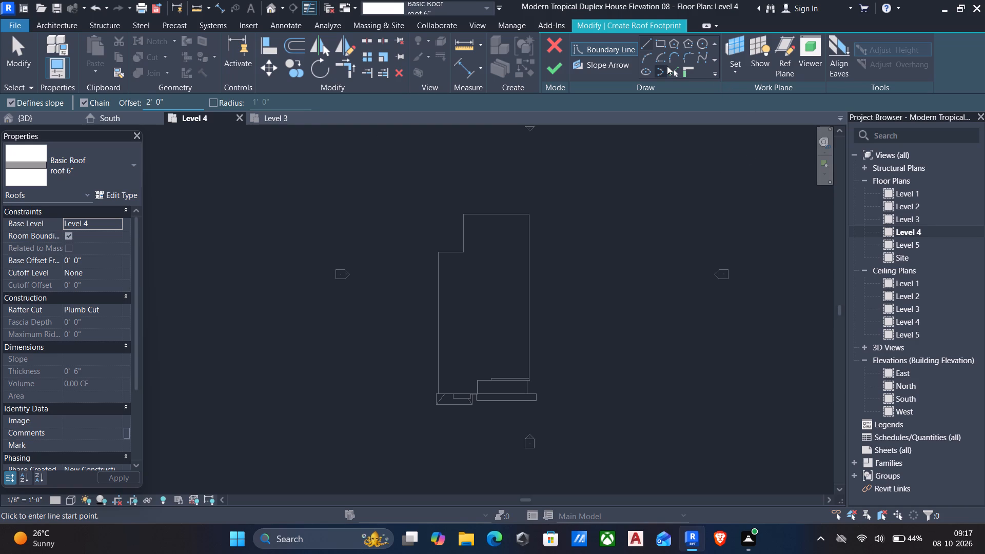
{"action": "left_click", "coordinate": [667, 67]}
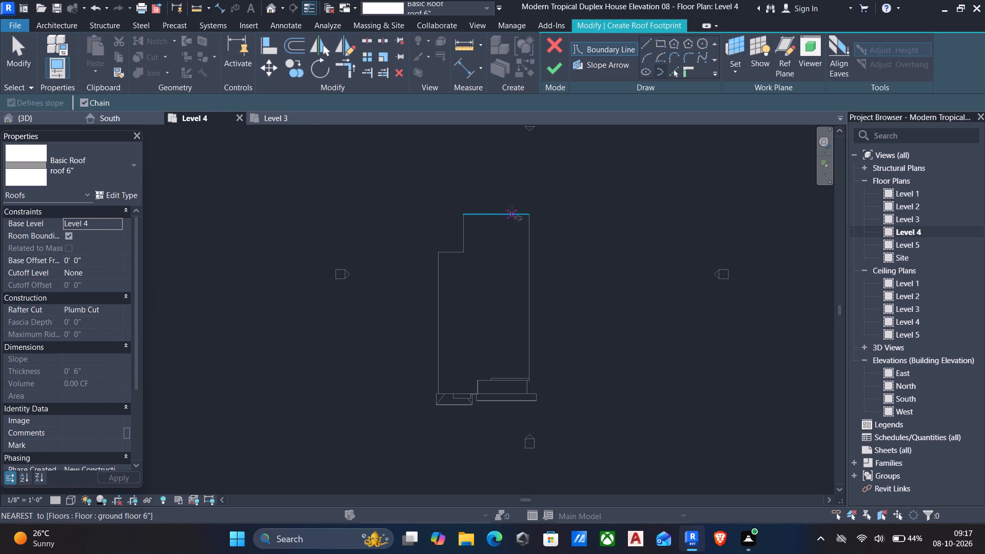
Use Pick Lines to trace the floor outline's north edge as a sloped boundary line with no offset.
{"action": "left_click", "coordinate": [676, 69]}
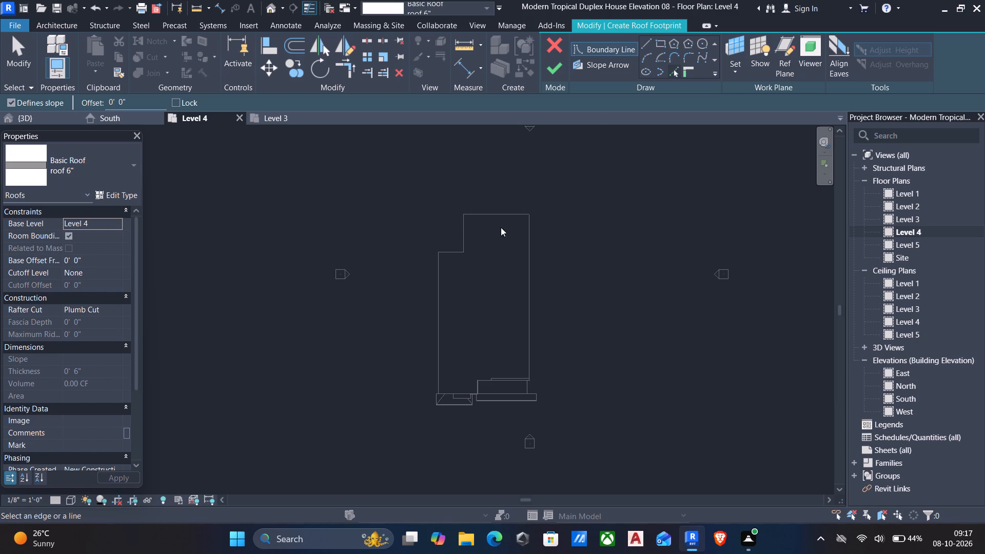
{"action": "left_click", "coordinate": [491, 210]}
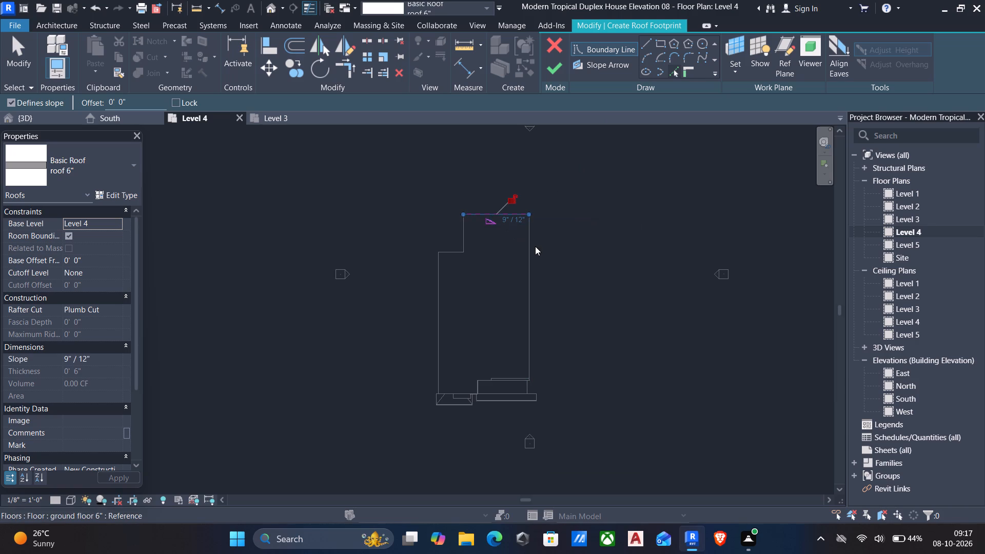
Set the Pick Lines offset to 2'-0" and trace the outline's east, north, stepped northwest, west and southwest edges as sloped lines outside it.
{"action": "left_click_drag", "start_coordinate": [131, 99], "coordinate": [0, 87]}
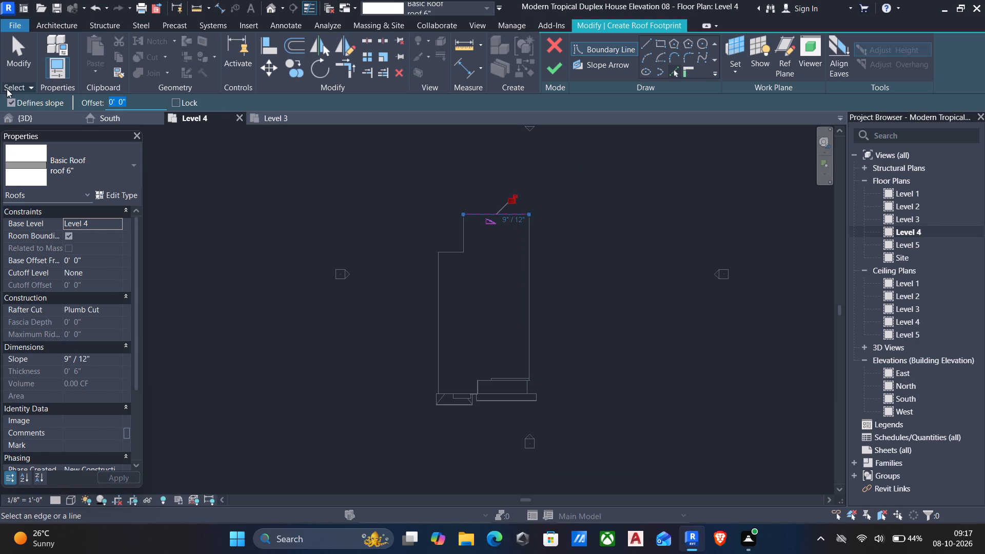
{"action": "key", "text": "2"}
{"action": "key", "text": "apostrophe"}
{"action": "key", "text": "Return"}
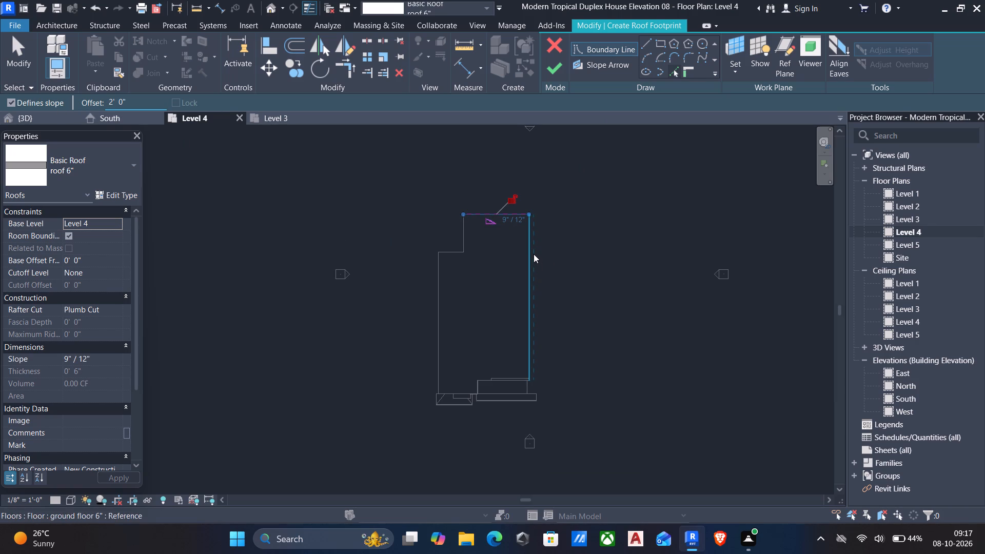
{"action": "left_click", "coordinate": [534, 254]}
{"action": "left_click", "coordinate": [494, 209]}
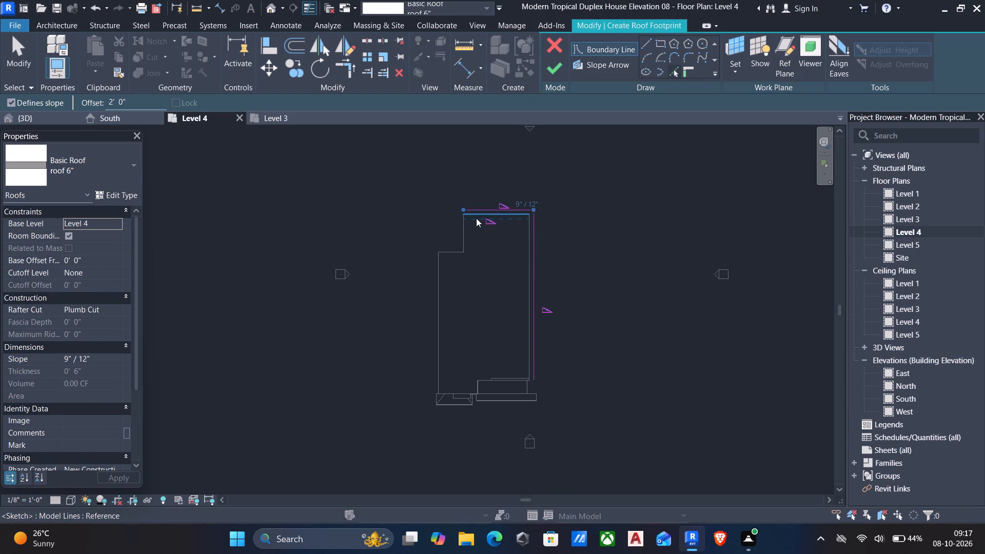
{"action": "left_click", "coordinate": [468, 241]}
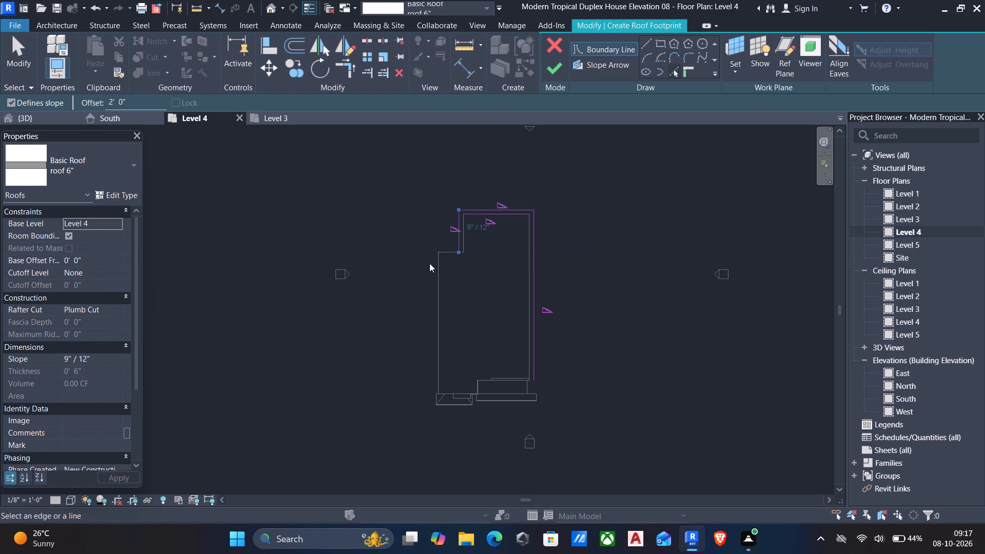
{"action": "left_click", "coordinate": [447, 252]}
{"action": "left_click", "coordinate": [434, 289]}
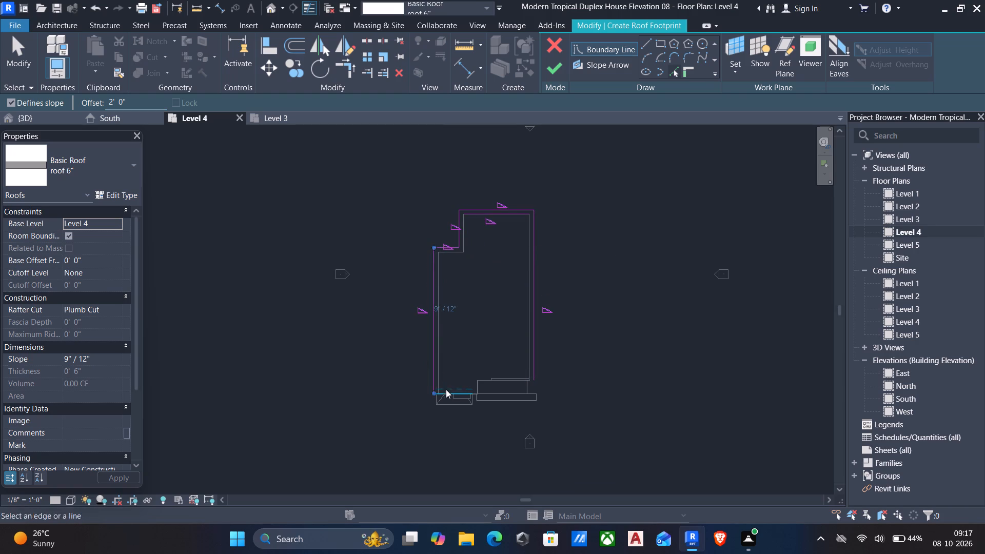
{"action": "left_click", "coordinate": [450, 395]}
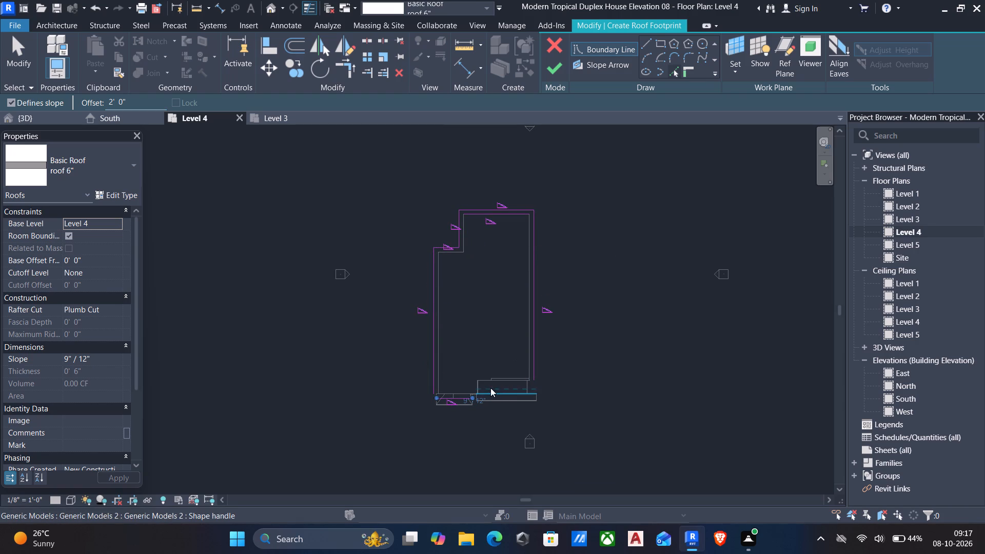
Pick the short vertical edge at the outline's south step as a sloped boundary line with the 2'-0" offset to its east.
{"action": "scroll", "coordinate": [481, 387], "scroll_direction": "up", "scroll_amount": 4}
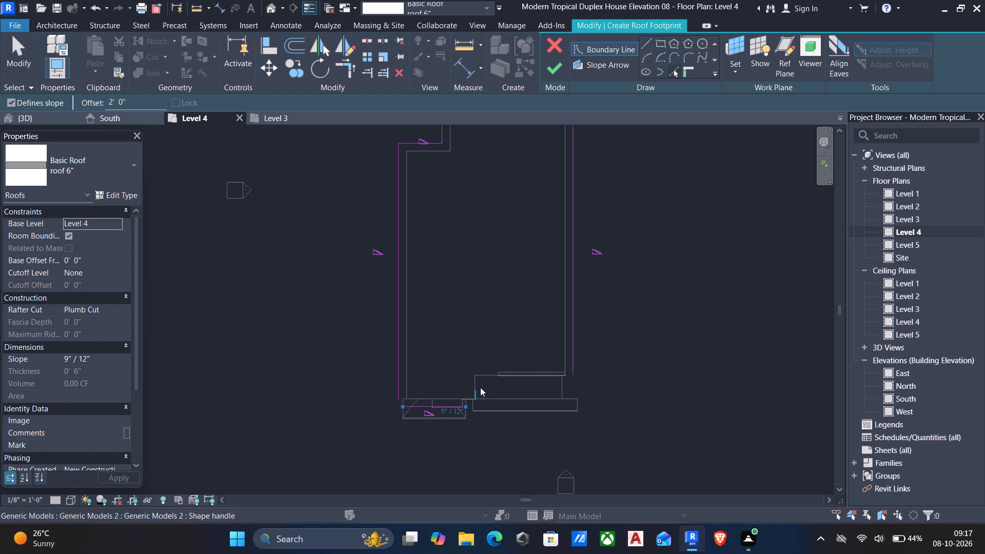
{"action": "left_click", "coordinate": [475, 382]}
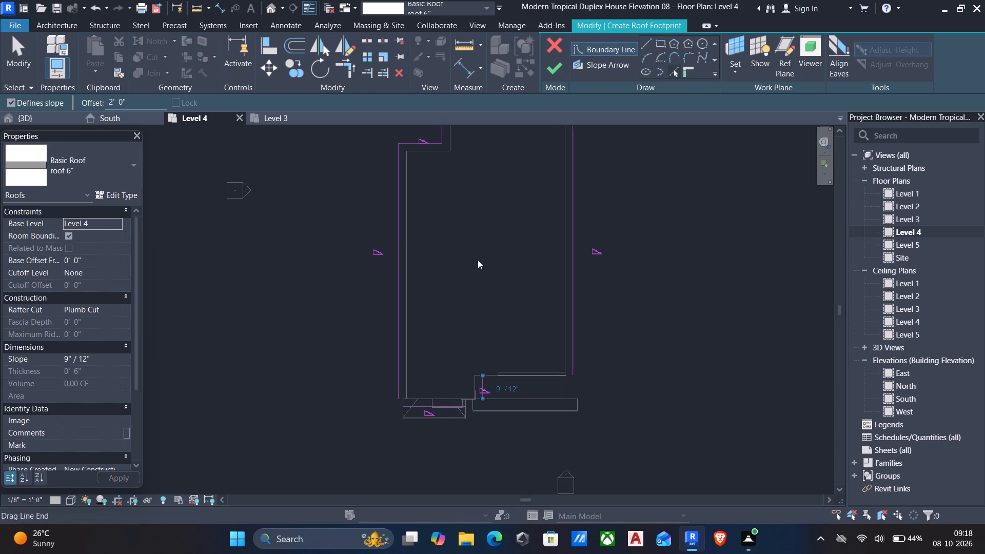
{"action": "key", "text": "Escape"}
{"action": "scroll", "coordinate": [480, 236], "scroll_direction": "down", "scroll_amount": 5}
{"action": "scroll", "coordinate": [481, 243], "scroll_direction": "up", "scroll_amount": 3}
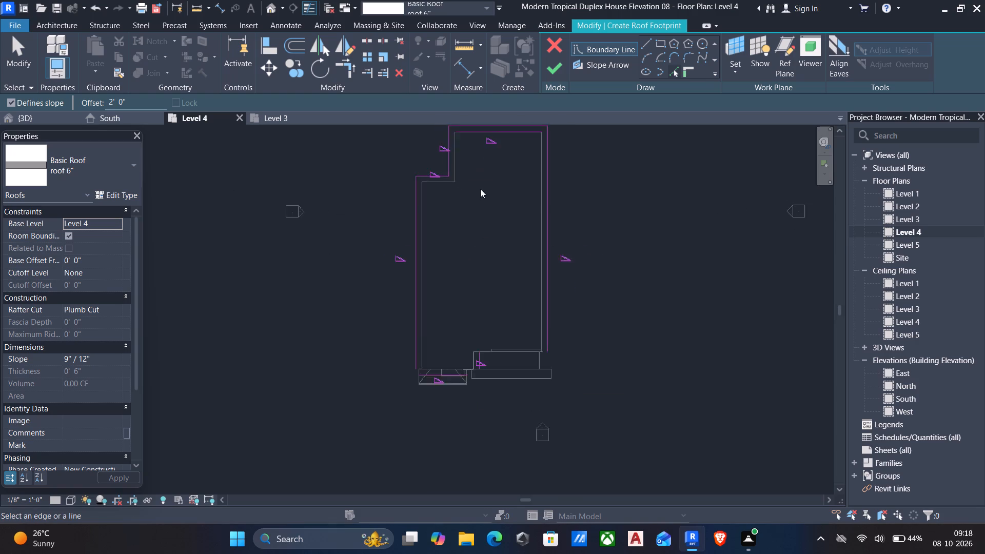
{"action": "scroll", "coordinate": [480, 189], "scroll_direction": "up", "scroll_amount": 2}
{"action": "key", "text": "Escape"}
Delete the inner boundary line lying directly on the floor outline's north edge.
{"action": "scroll", "coordinate": [477, 180], "scroll_direction": "down", "scroll_amount": 6}
{"action": "scroll", "coordinate": [475, 181], "scroll_direction": "up", "scroll_amount": 7}
{"action": "scroll", "coordinate": [467, 131], "scroll_direction": "down", "scroll_amount": 7}
{"action": "middle_click_drag", "start_coordinate": [471, 141], "coordinate": [479, 295]}
{"action": "scroll", "coordinate": [481, 295], "scroll_direction": "up", "scroll_amount": 9}
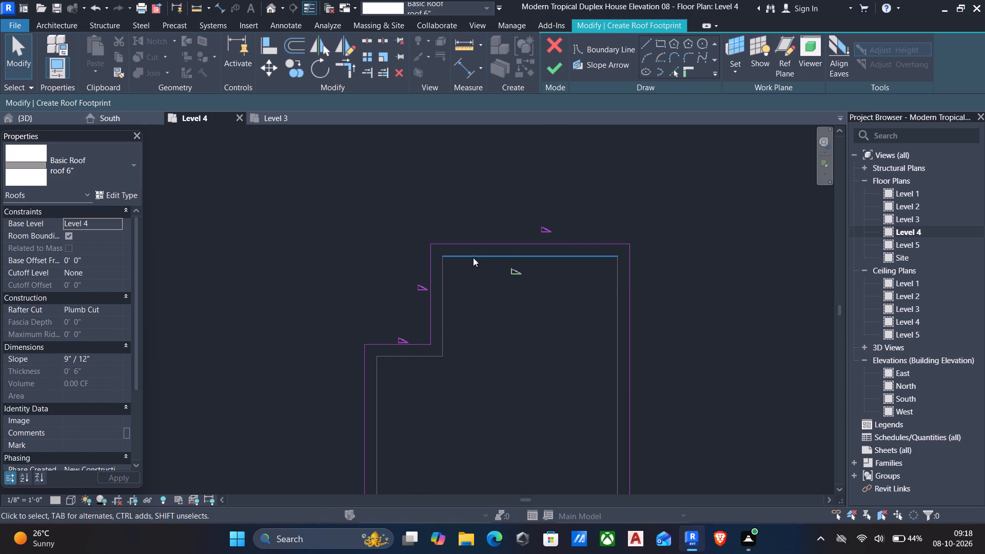
{"action": "left_click", "coordinate": [470, 256]}
{"action": "key", "text": "Delete"}
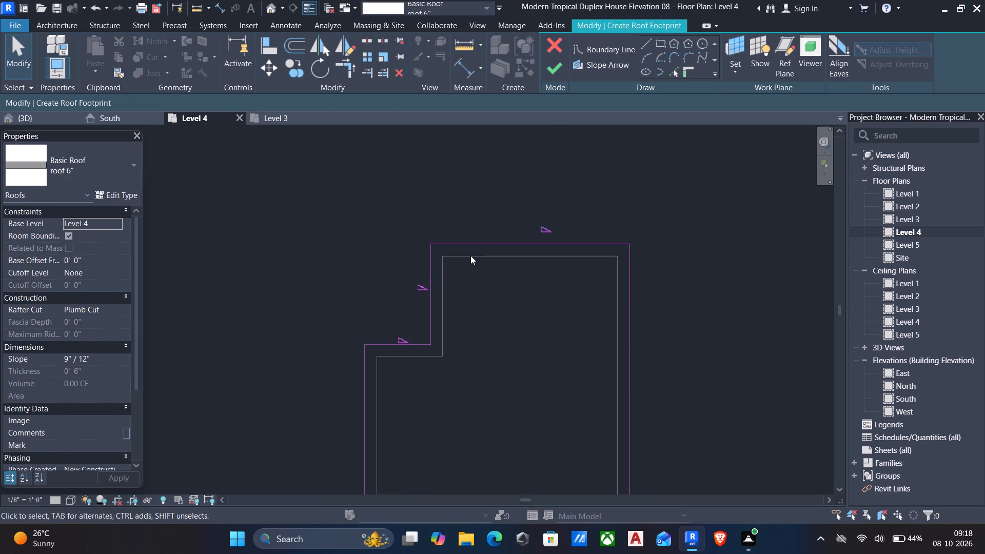
Stretch the short vertical boundary line at the south step northward to a length of 34'-6".
{"action": "scroll", "coordinate": [513, 279], "scroll_direction": "down", "scroll_amount": 6}
{"action": "middle_click_drag", "start_coordinate": [547, 353], "coordinate": [551, 259]}
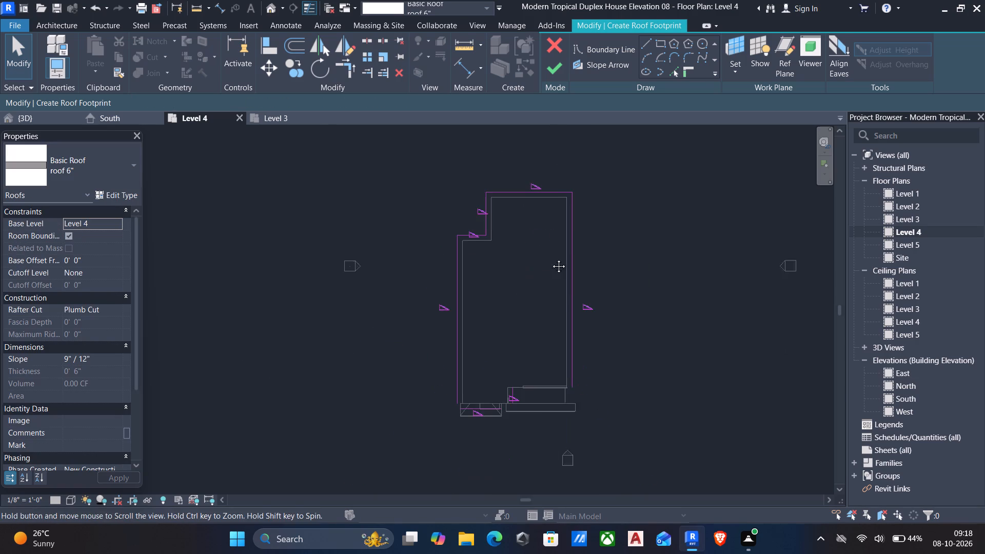
{"action": "middle_click_drag", "start_coordinate": [551, 259], "coordinate": [551, 258]}
{"action": "scroll", "coordinate": [530, 298], "scroll_direction": "up", "scroll_amount": 4}
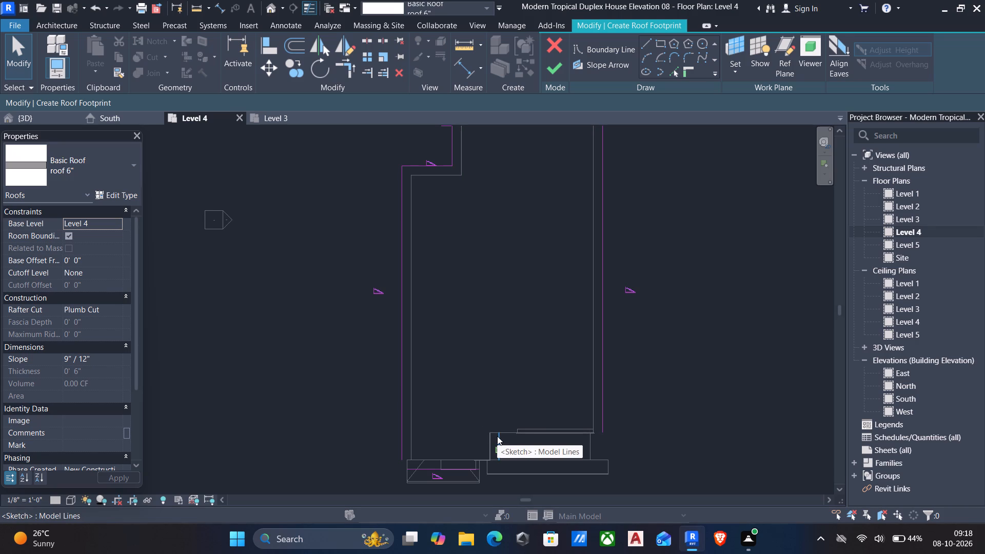
{"action": "left_click", "coordinate": [498, 436]}
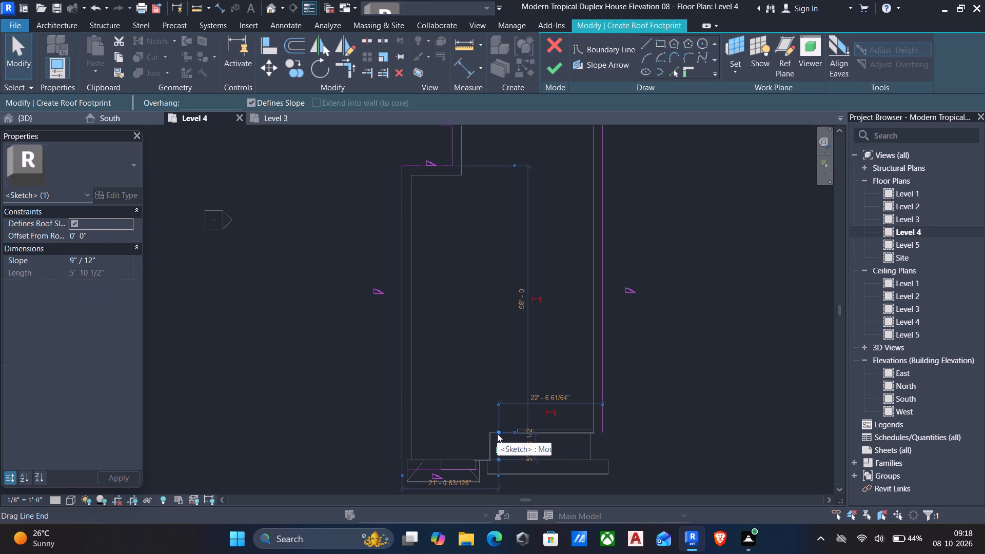
{"action": "left_click_drag", "start_coordinate": [498, 431], "coordinate": [500, 274]}
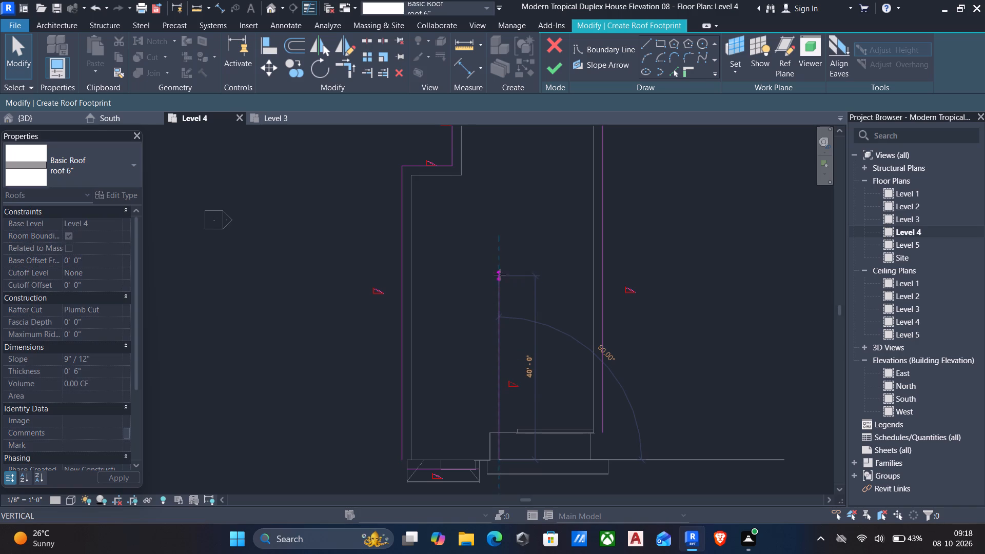
{"action": "left_click_drag", "start_coordinate": [500, 274], "coordinate": [500, 279]}
{"action": "left_click_drag", "start_coordinate": [500, 279], "coordinate": [500, 282]}
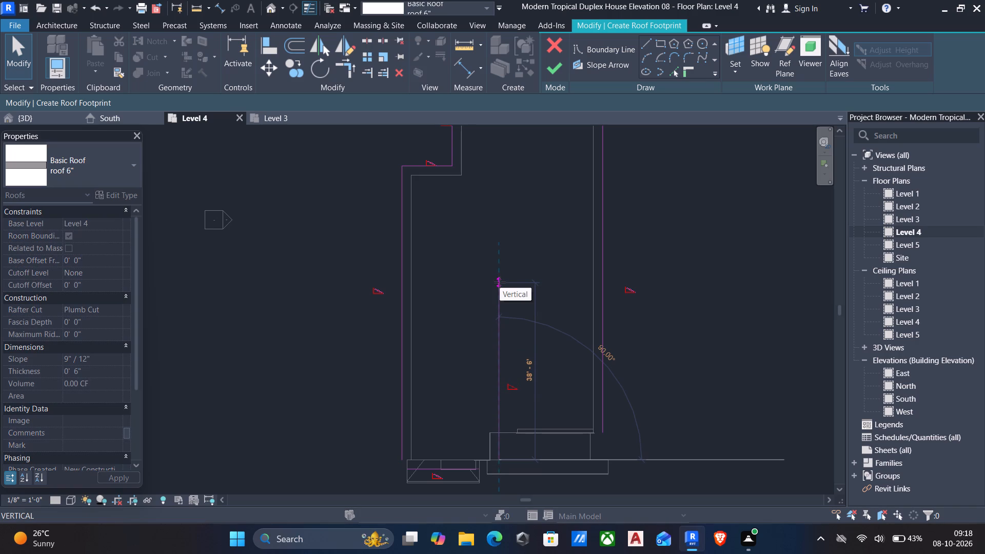
{"action": "left_click_drag", "start_coordinate": [500, 282], "coordinate": [502, 302]}
Draw chained sloped boundary lines from the stretched line's north end: 7'-0" east, 6'-0" north, and east to the east boundary.
{"action": "left_click_drag", "start_coordinate": [637, 45], "coordinate": [643, 50]}
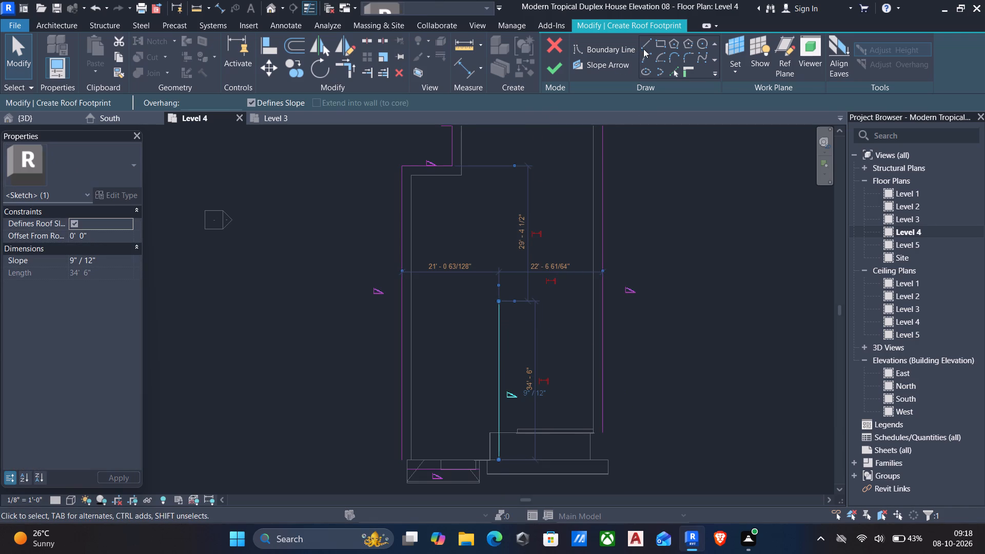
{"action": "left_click", "coordinate": [645, 43]}
{"action": "left_click", "coordinate": [497, 299]}
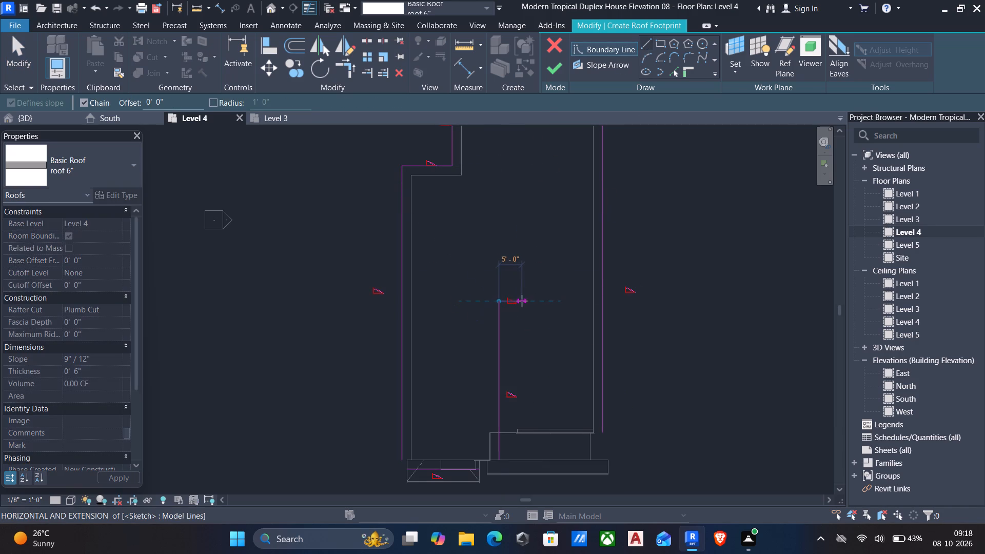
{"action": "left_click", "coordinate": [532, 302]}
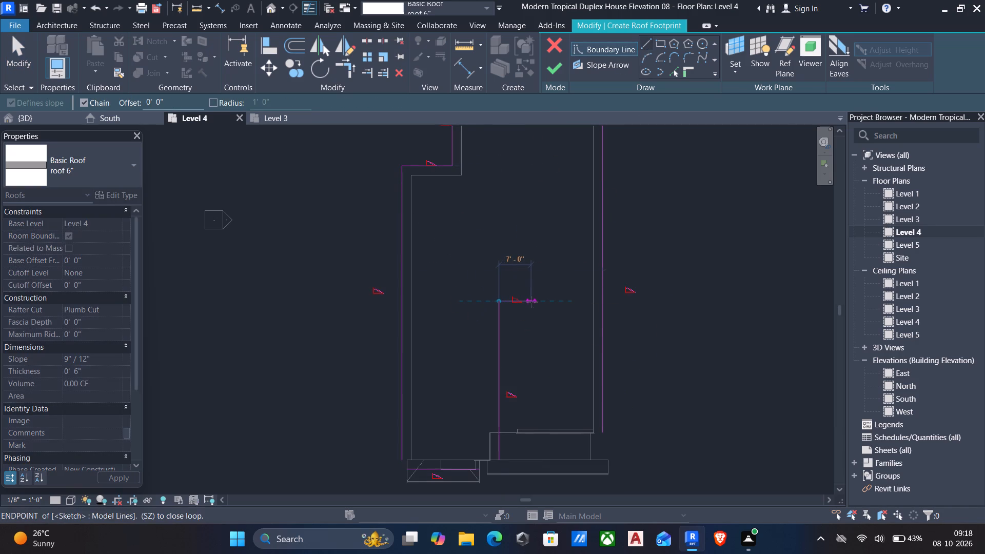
{"action": "left_click", "coordinate": [530, 273]}
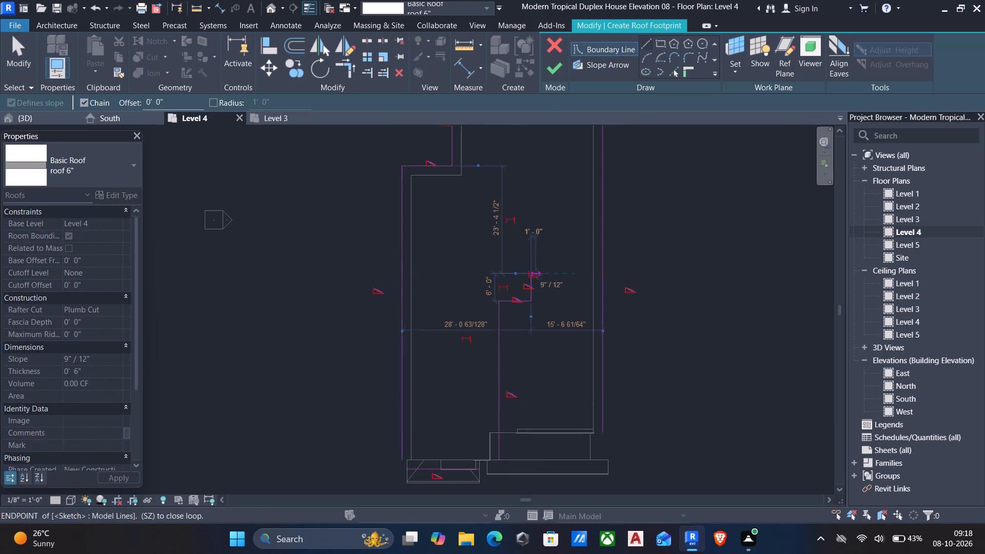
{"action": "left_click", "coordinate": [600, 273]}
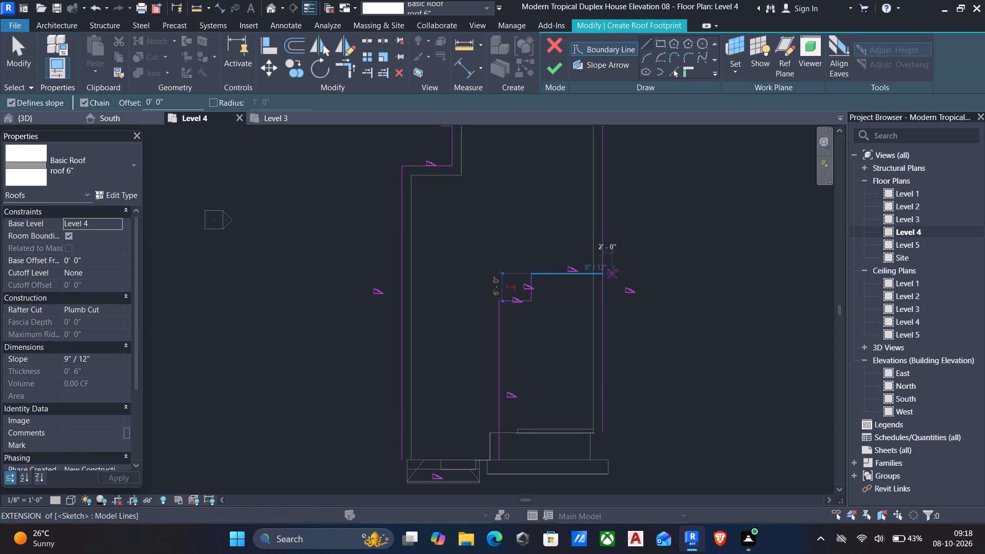
{"action": "key", "text": "Escape"}
{"action": "key", "text": "Escape"}
Trim the east boundary line to a corner with the new horizontal line, keeping its northern part.
{"action": "type", "text": "tr"}
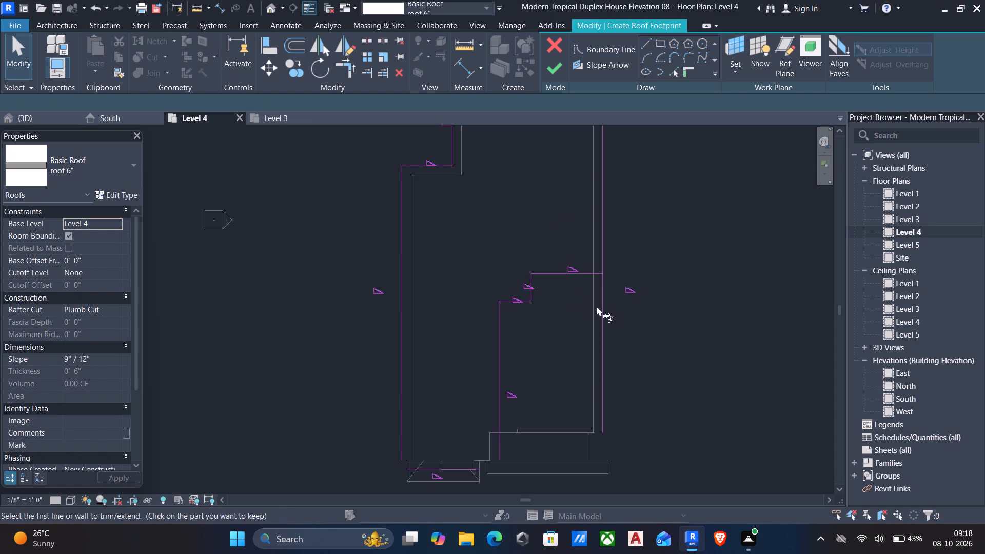
{"action": "left_click", "coordinate": [604, 225]}
{"action": "left_click", "coordinate": [584, 270]}
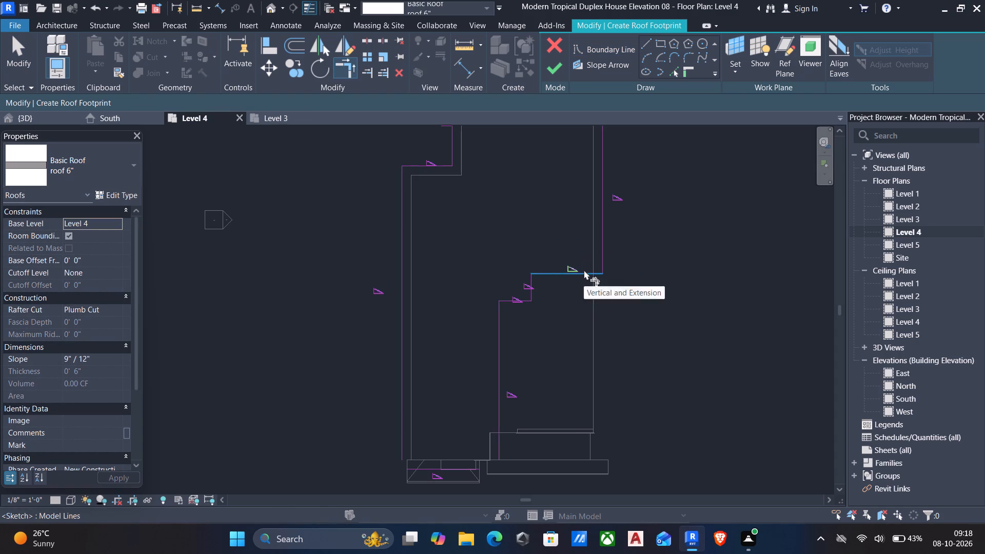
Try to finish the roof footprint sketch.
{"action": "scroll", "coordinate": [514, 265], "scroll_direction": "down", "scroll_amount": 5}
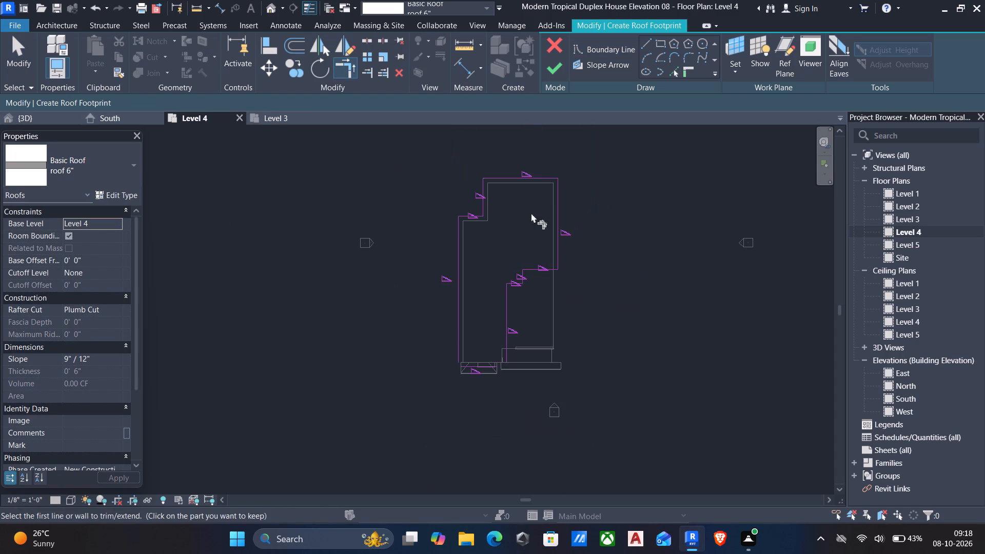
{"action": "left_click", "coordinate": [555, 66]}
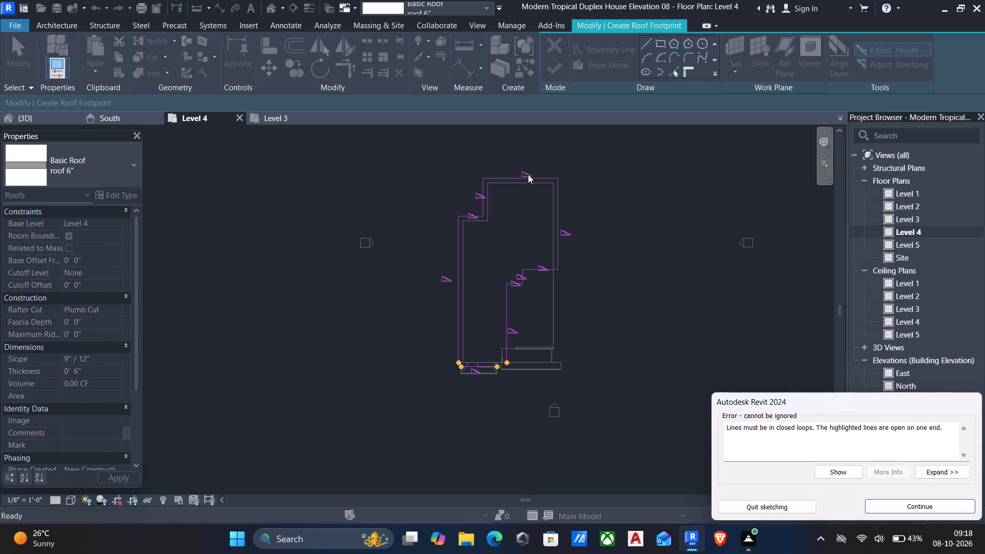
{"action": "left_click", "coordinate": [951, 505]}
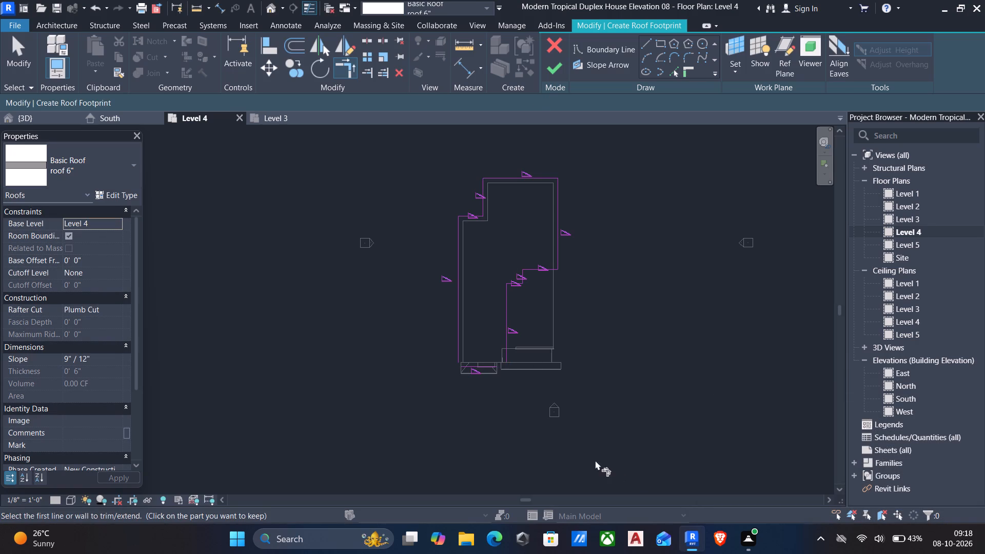
Trim/extend the south boundary line to corners with the stretched vertical line and the west boundary line, closing the loop.
{"action": "scroll", "coordinate": [498, 360], "scroll_direction": "up", "scroll_amount": 10}
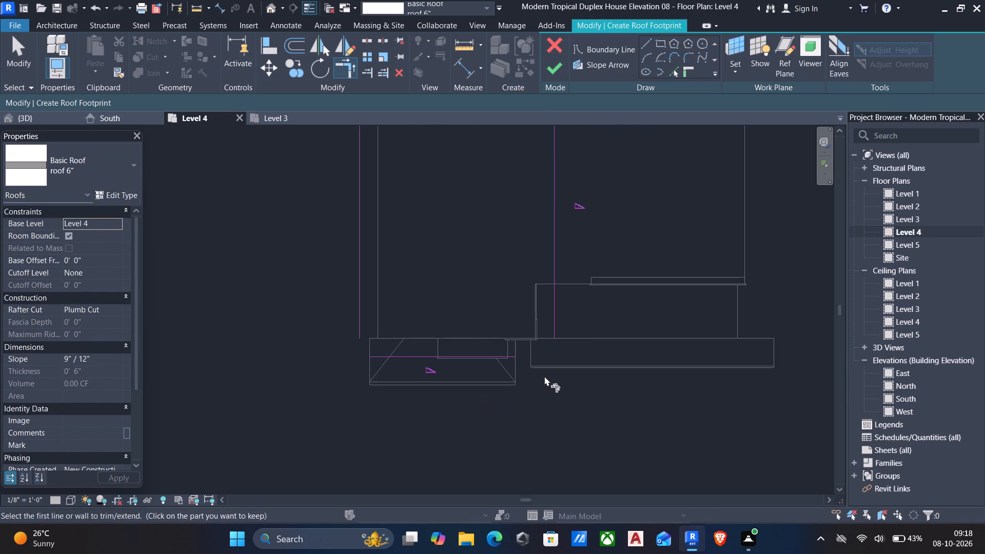
{"action": "type", "text": "tr"}
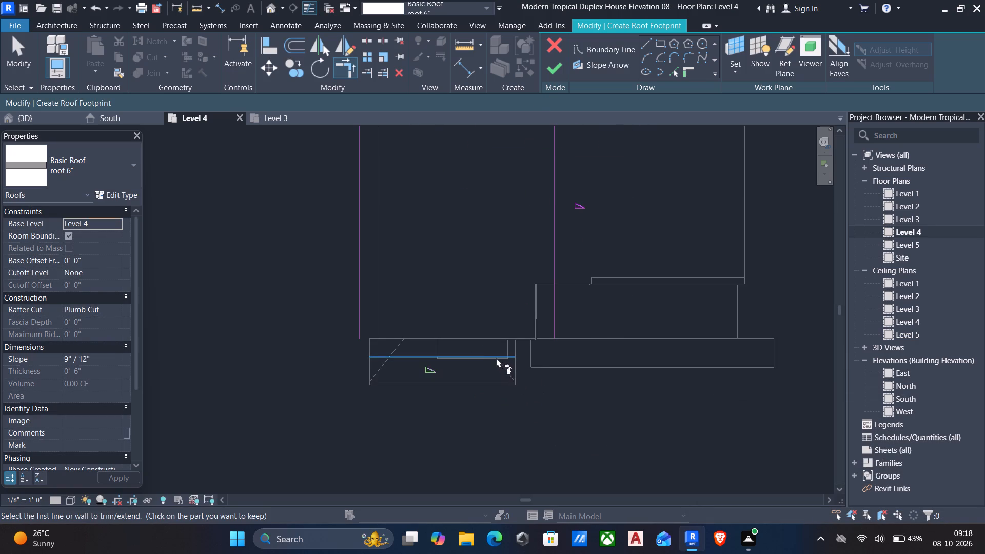
{"action": "left_click", "coordinate": [496, 358]}
{"action": "left_click", "coordinate": [554, 314]}
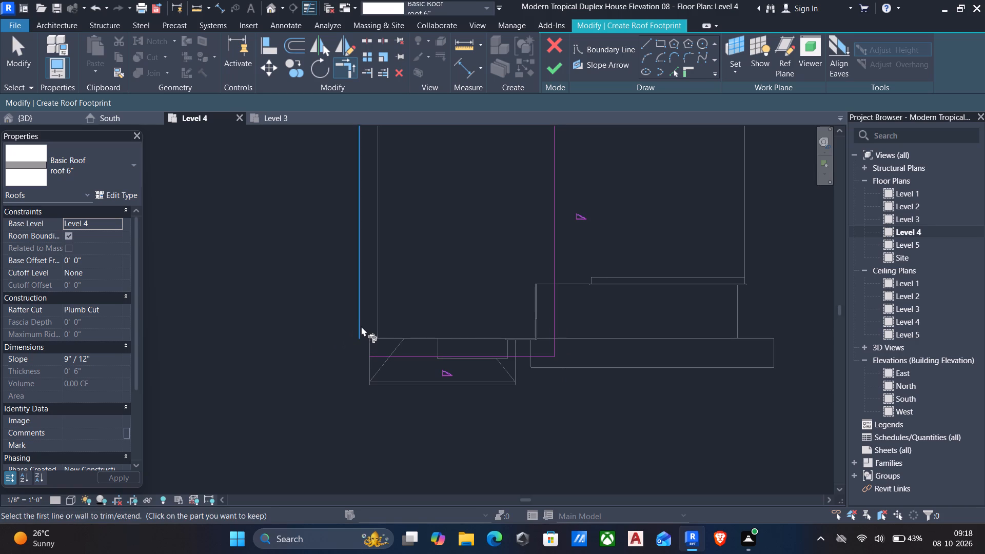
{"action": "left_click", "coordinate": [362, 323]}
{"action": "left_click", "coordinate": [400, 361]}
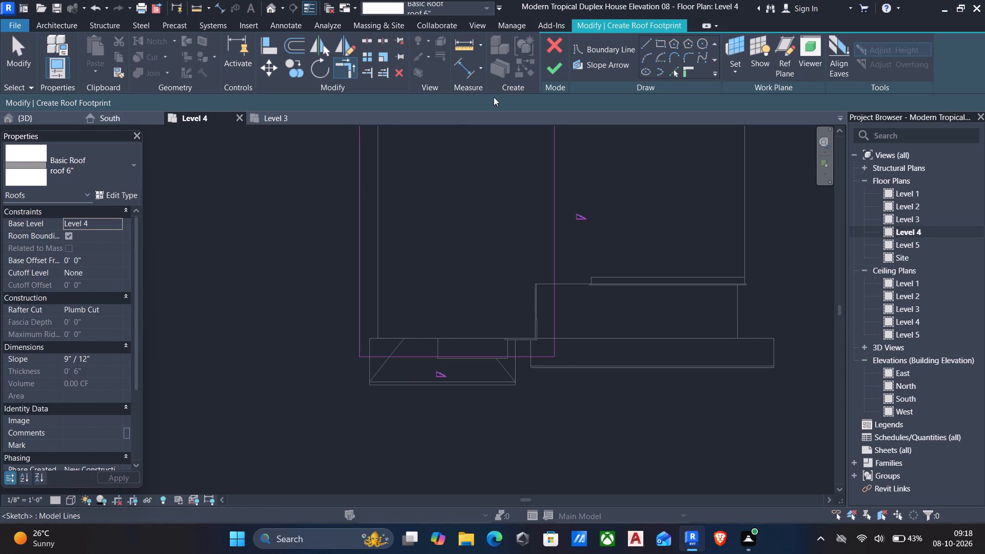
Finish the footprint sketch to create the sloped roof 6" on Level 4.
{"action": "left_click", "coordinate": [559, 51]}
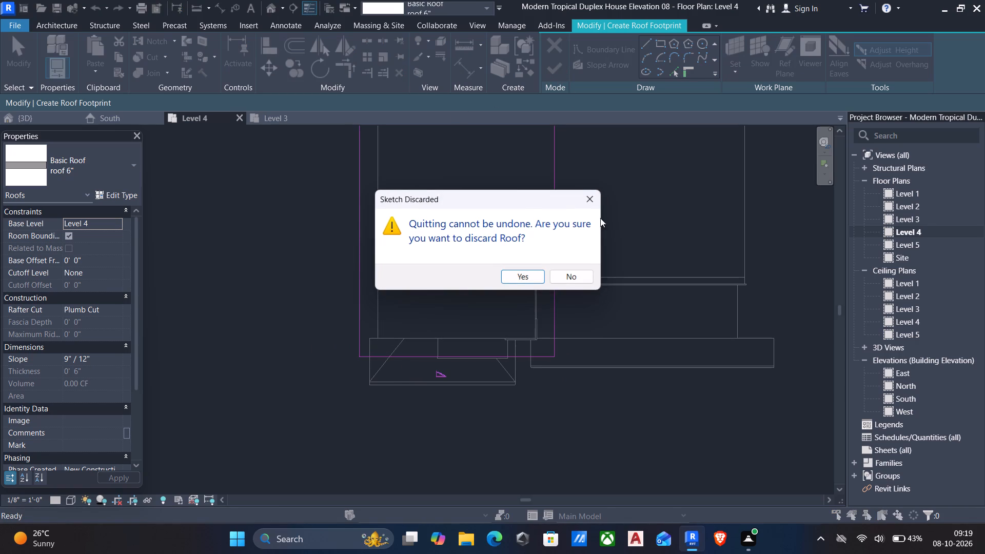
{"action": "left_click", "coordinate": [587, 199]}
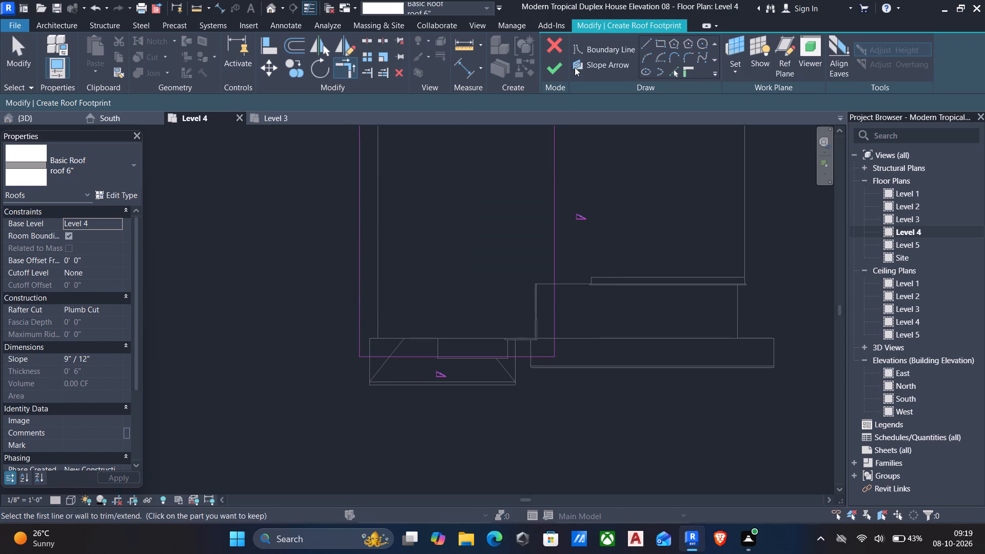
{"action": "left_click", "coordinate": [551, 74]}
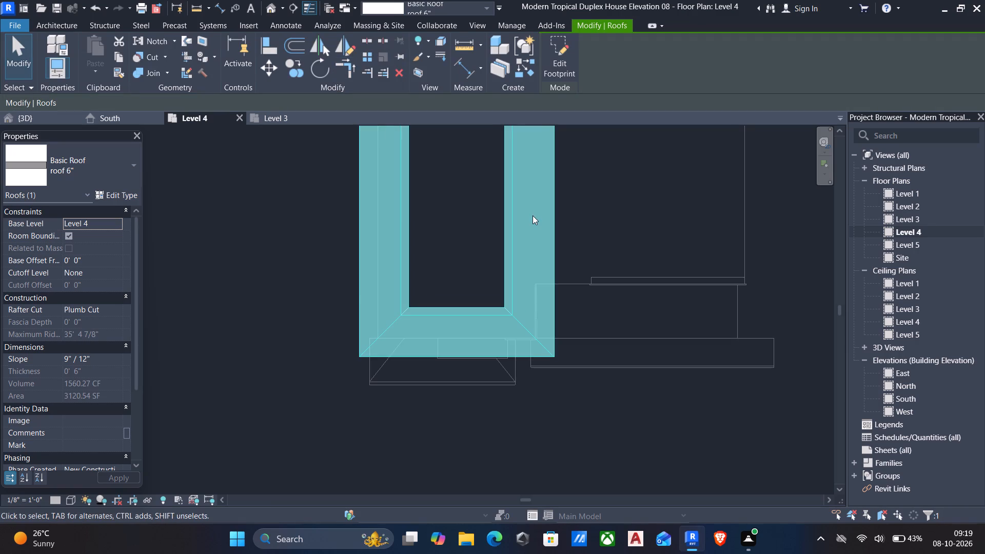
{"action": "scroll", "coordinate": [533, 216], "scroll_direction": "down", "scroll_amount": 9}
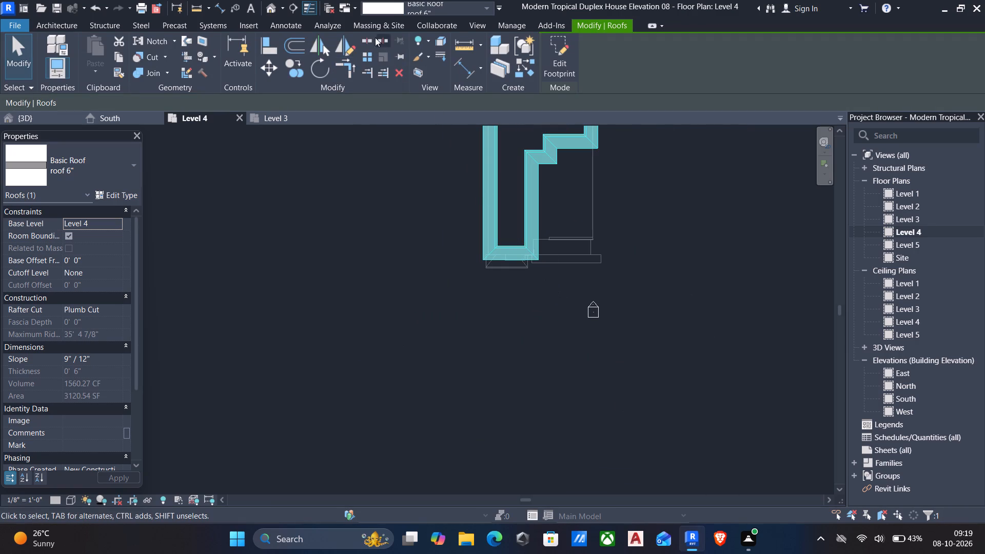
Examine the finished sloped roof and the open upper-floor area beneath it from the front and right sides in 3D.
{"action": "left_click", "coordinate": [269, 6]}
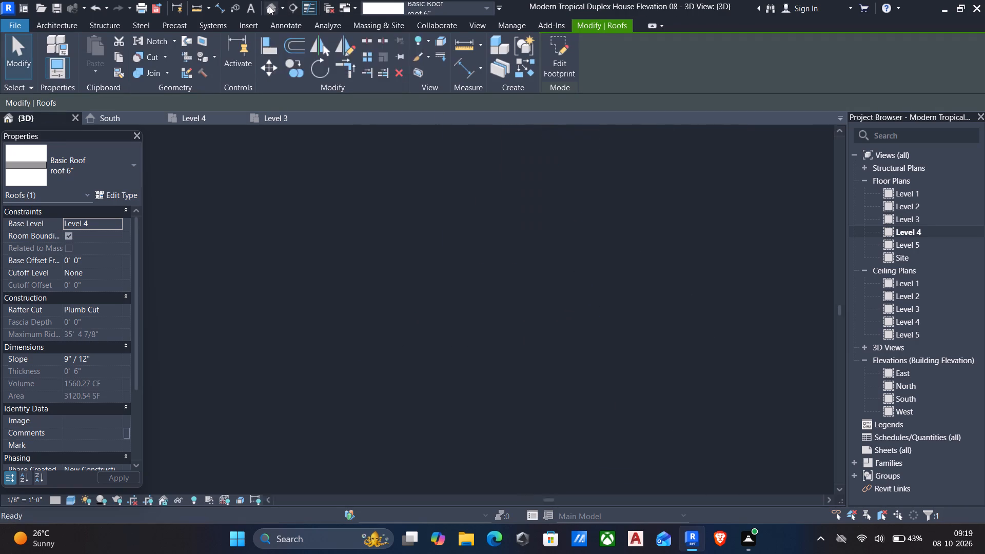
{"action": "scroll", "coordinate": [437, 250], "scroll_direction": "down", "scroll_amount": 6}
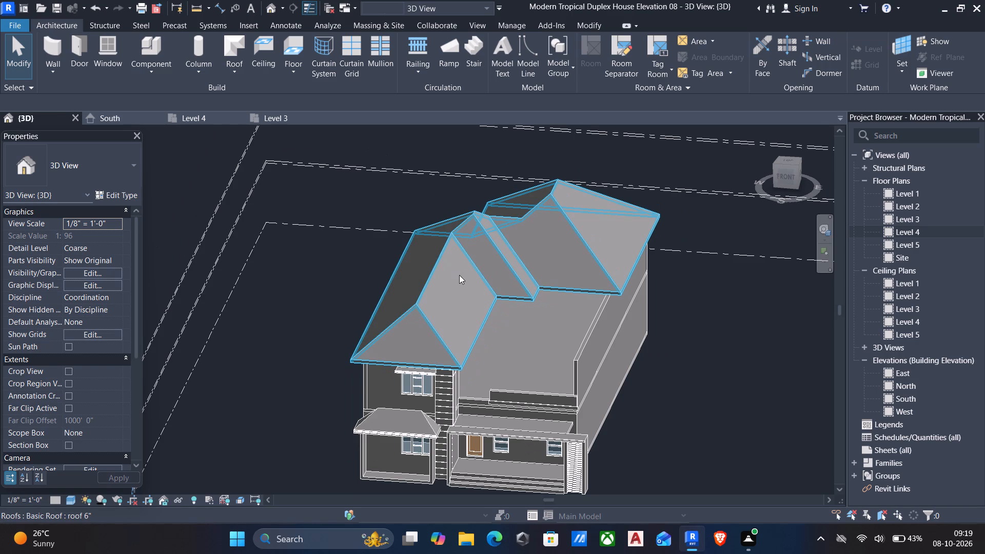
{"action": "key", "text": "Escape"}
{"action": "scroll", "coordinate": [455, 279], "scroll_direction": "down", "scroll_amount": 5}
{"action": "middle_click_drag", "start_coordinate": [455, 280], "coordinate": [517, 233], "text": "shift"}
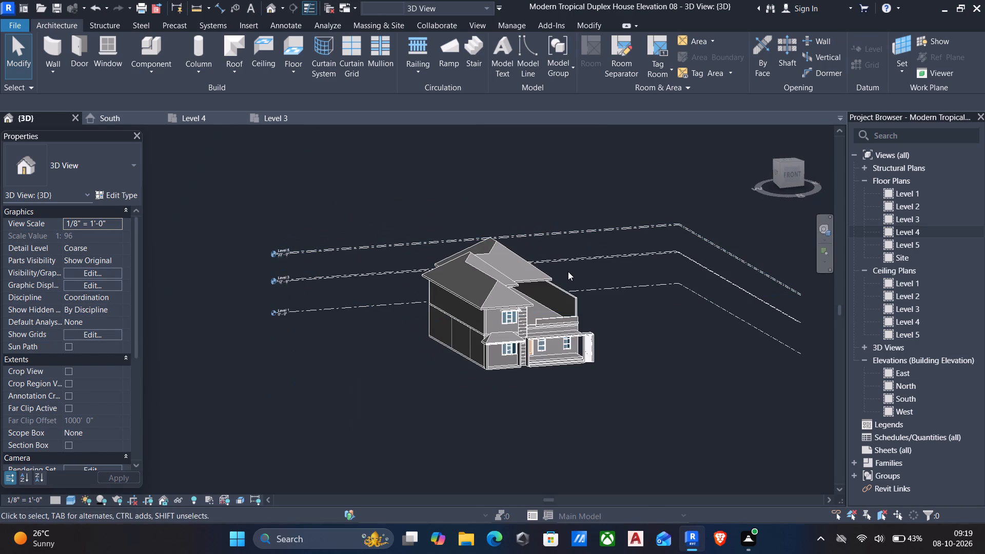
{"action": "middle_click_drag", "start_coordinate": [568, 271], "coordinate": [476, 246], "text": "shift"}
{"action": "scroll", "coordinate": [499, 251], "scroll_direction": "up", "scroll_amount": 5}
{"action": "middle_click_drag", "start_coordinate": [500, 252], "coordinate": [515, 266]}
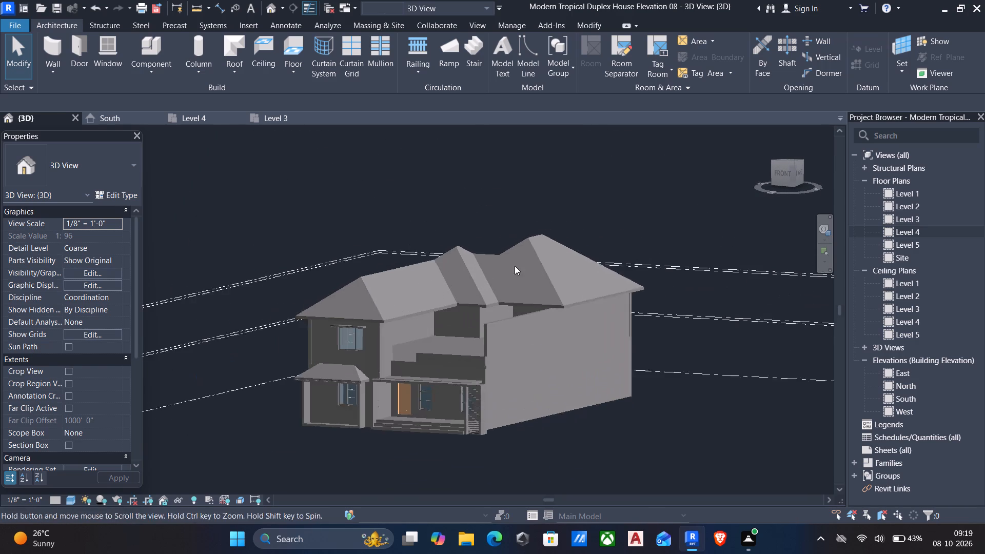
{"action": "scroll", "coordinate": [466, 295], "scroll_direction": "down", "scroll_amount": 2}
{"action": "middle_click_drag", "start_coordinate": [466, 296], "coordinate": [530, 286], "text": "shift"}
{"action": "middle_click_drag", "start_coordinate": [527, 291], "coordinate": [506, 338], "text": "shift"}
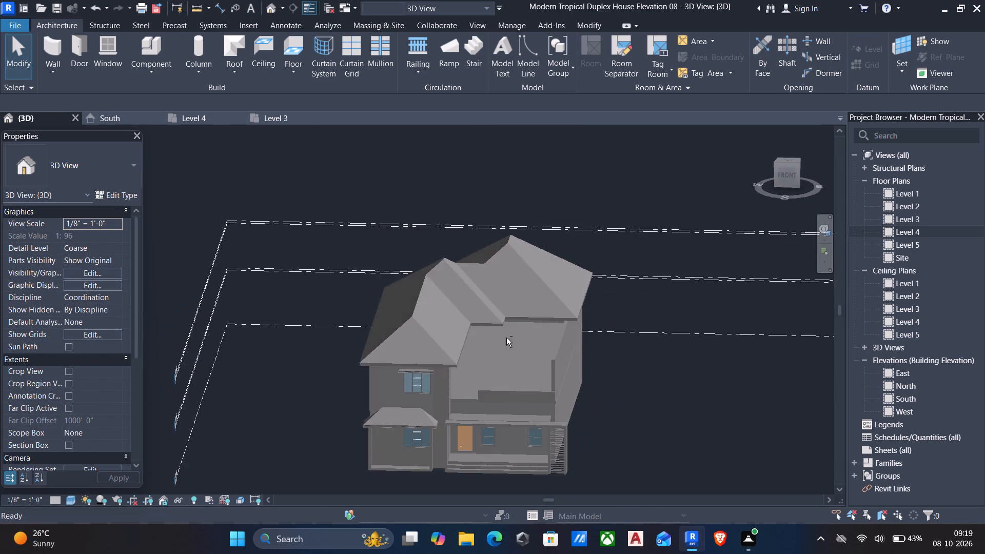
{"action": "middle_click_drag", "start_coordinate": [506, 338], "coordinate": [483, 353], "text": "shift"}
{"action": "middle_click_drag", "start_coordinate": [468, 348], "coordinate": [416, 306], "text": "shift"}
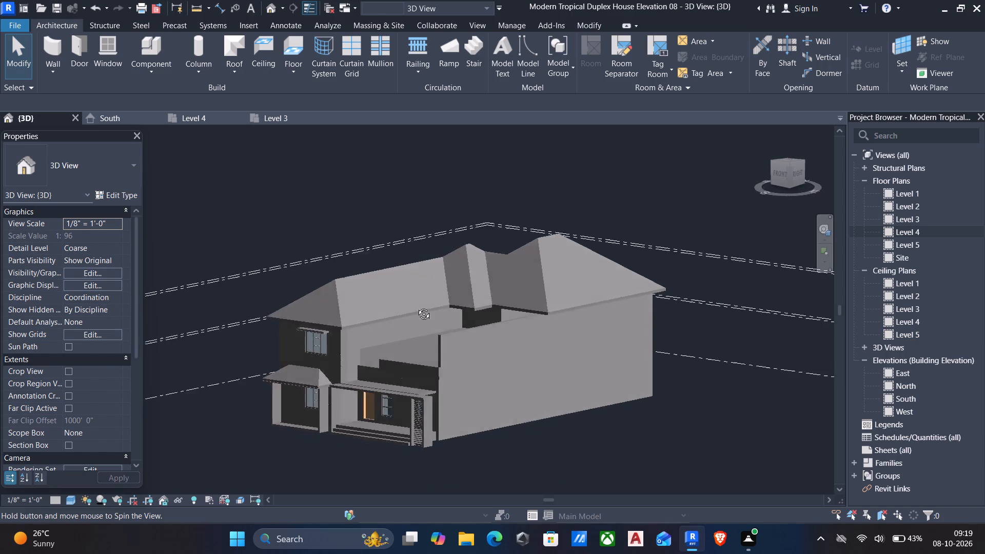
{"action": "middle_click_drag", "start_coordinate": [416, 306], "coordinate": [416, 305], "text": "shift"}
{"action": "middle_click_drag", "start_coordinate": [416, 305], "coordinate": [434, 300], "text": "shift"}
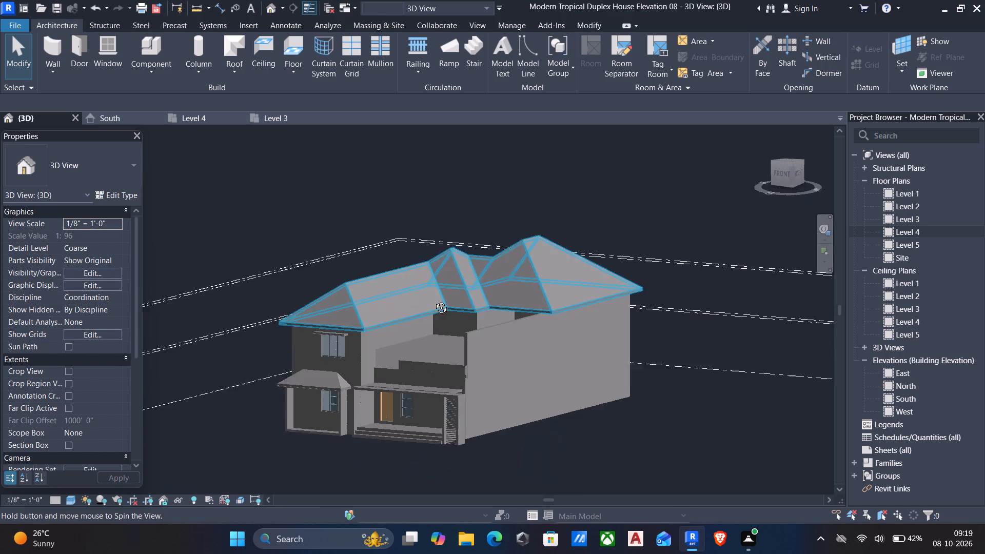
{"action": "middle_click_drag", "start_coordinate": [434, 300], "coordinate": [364, 387], "text": "shift"}
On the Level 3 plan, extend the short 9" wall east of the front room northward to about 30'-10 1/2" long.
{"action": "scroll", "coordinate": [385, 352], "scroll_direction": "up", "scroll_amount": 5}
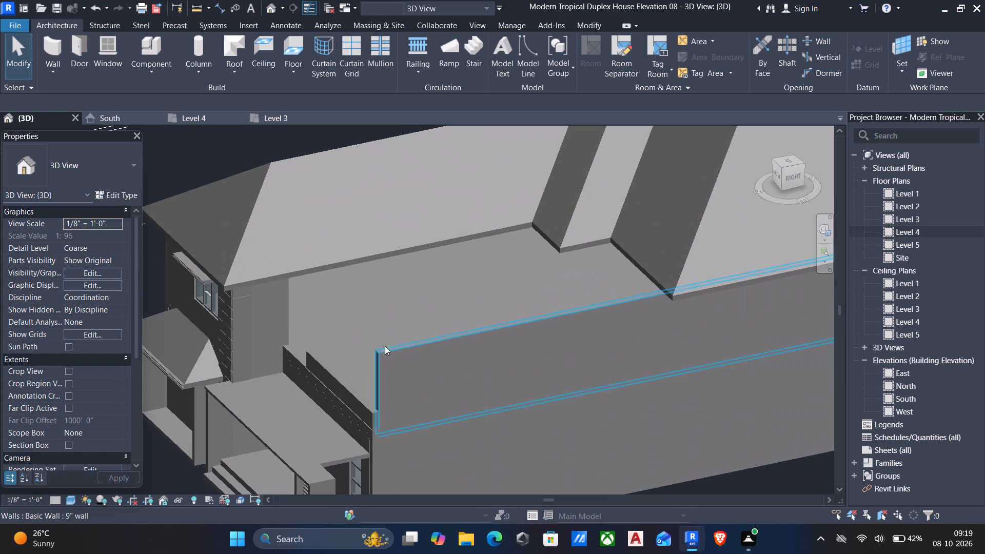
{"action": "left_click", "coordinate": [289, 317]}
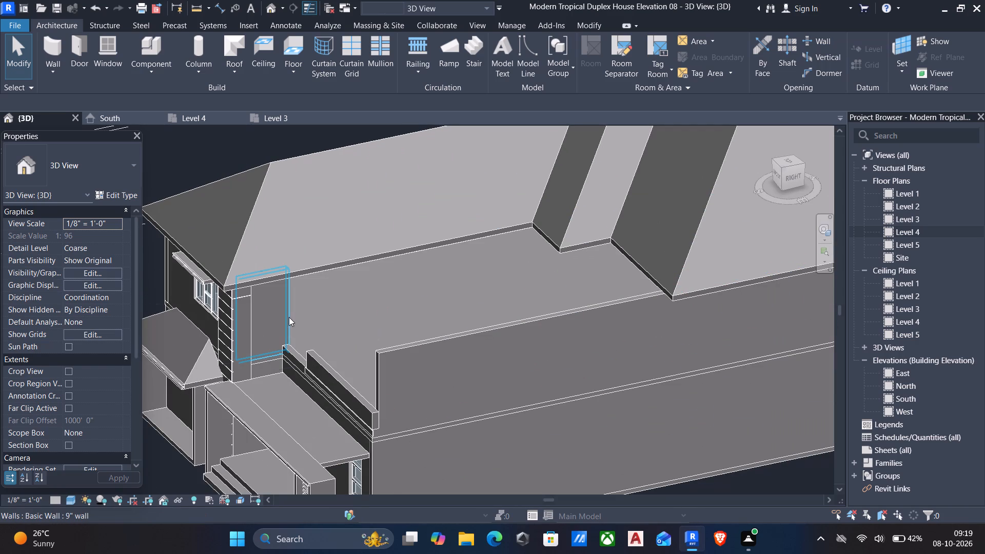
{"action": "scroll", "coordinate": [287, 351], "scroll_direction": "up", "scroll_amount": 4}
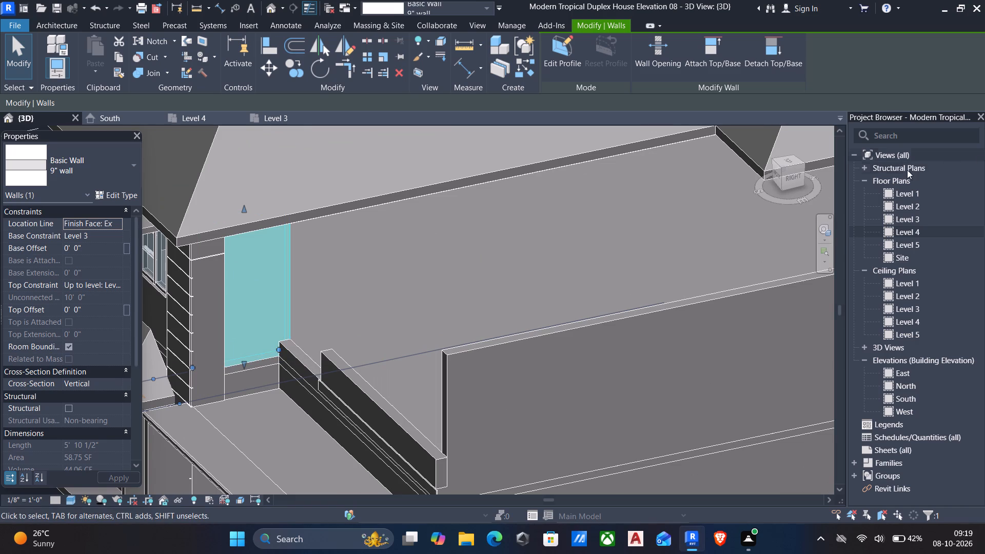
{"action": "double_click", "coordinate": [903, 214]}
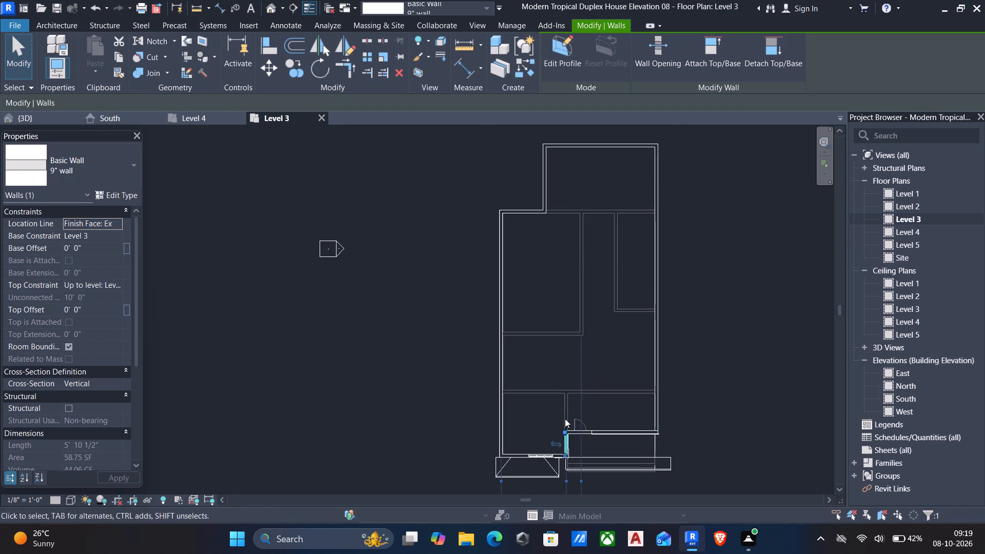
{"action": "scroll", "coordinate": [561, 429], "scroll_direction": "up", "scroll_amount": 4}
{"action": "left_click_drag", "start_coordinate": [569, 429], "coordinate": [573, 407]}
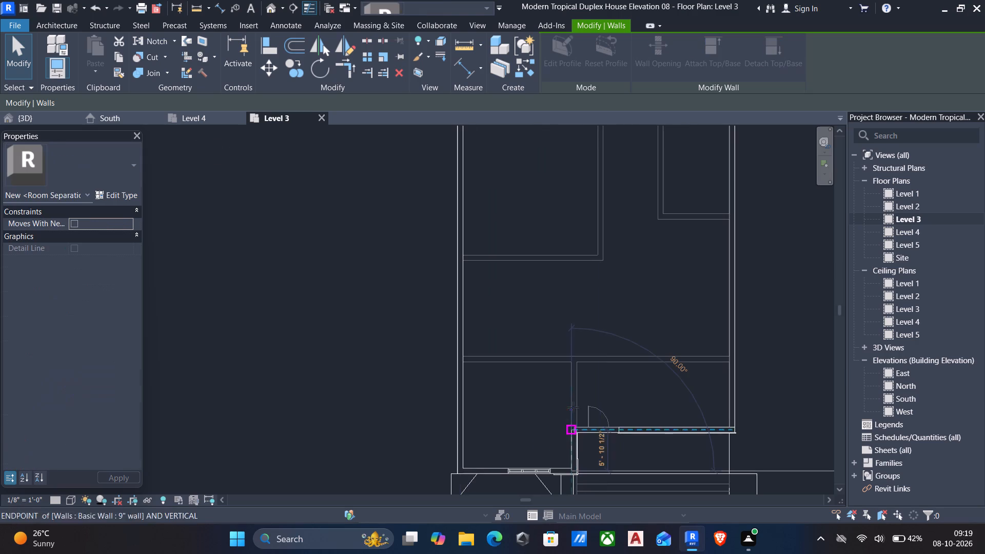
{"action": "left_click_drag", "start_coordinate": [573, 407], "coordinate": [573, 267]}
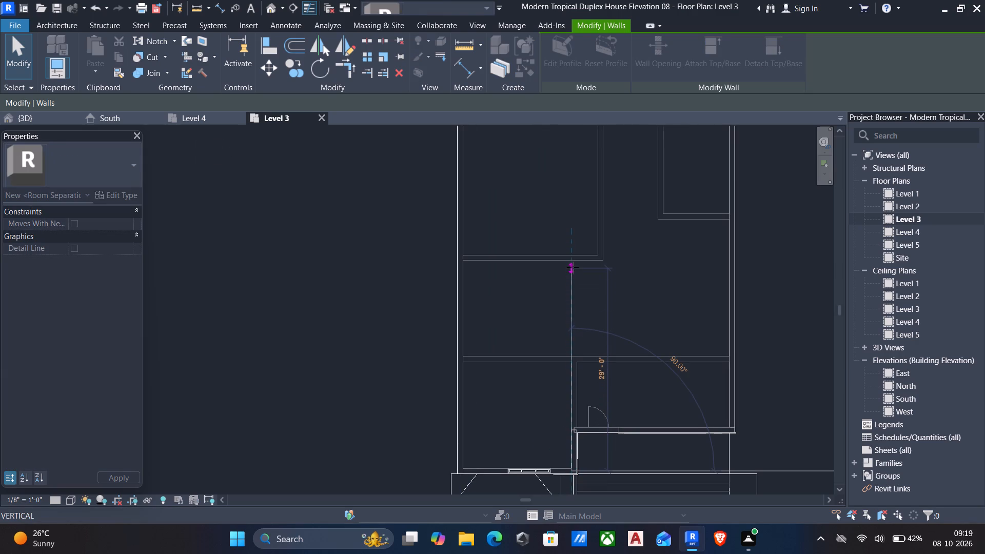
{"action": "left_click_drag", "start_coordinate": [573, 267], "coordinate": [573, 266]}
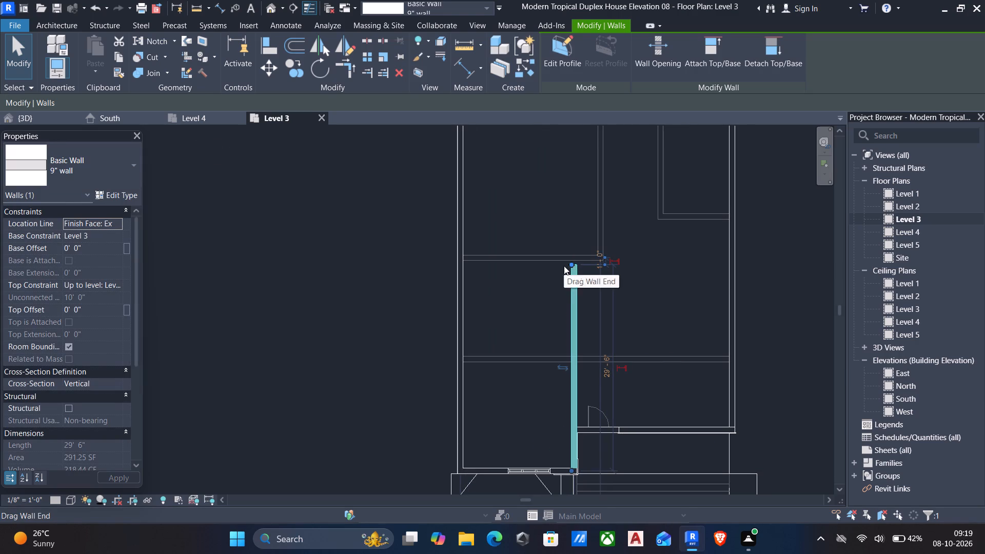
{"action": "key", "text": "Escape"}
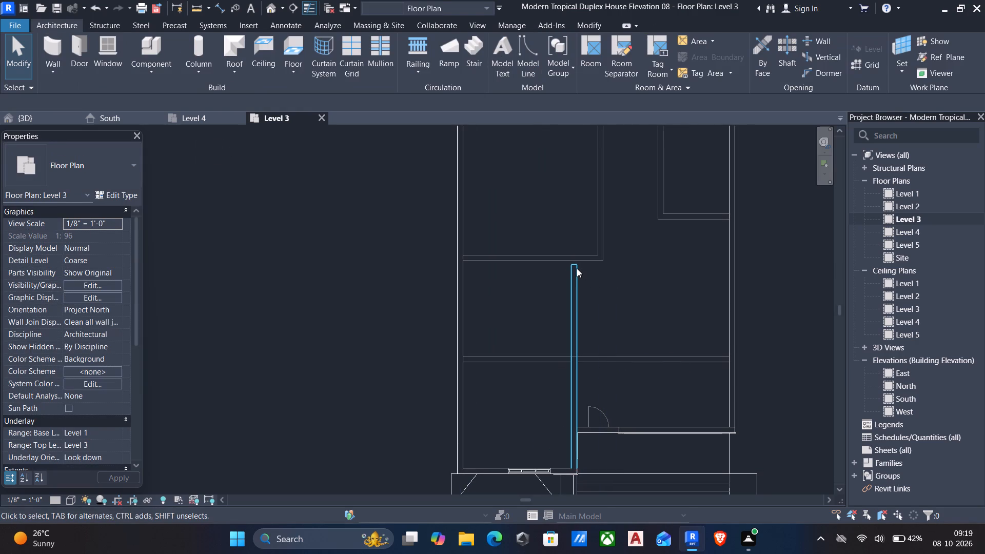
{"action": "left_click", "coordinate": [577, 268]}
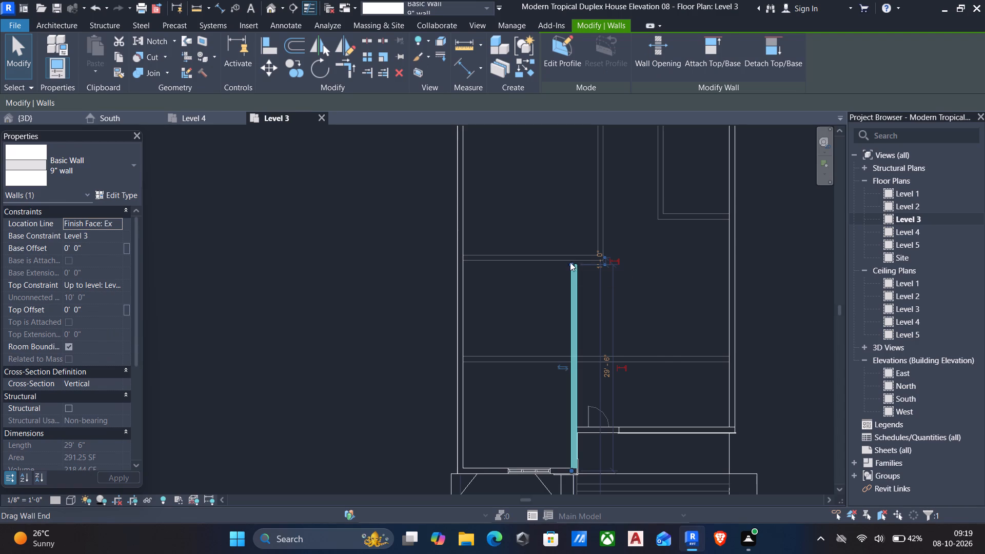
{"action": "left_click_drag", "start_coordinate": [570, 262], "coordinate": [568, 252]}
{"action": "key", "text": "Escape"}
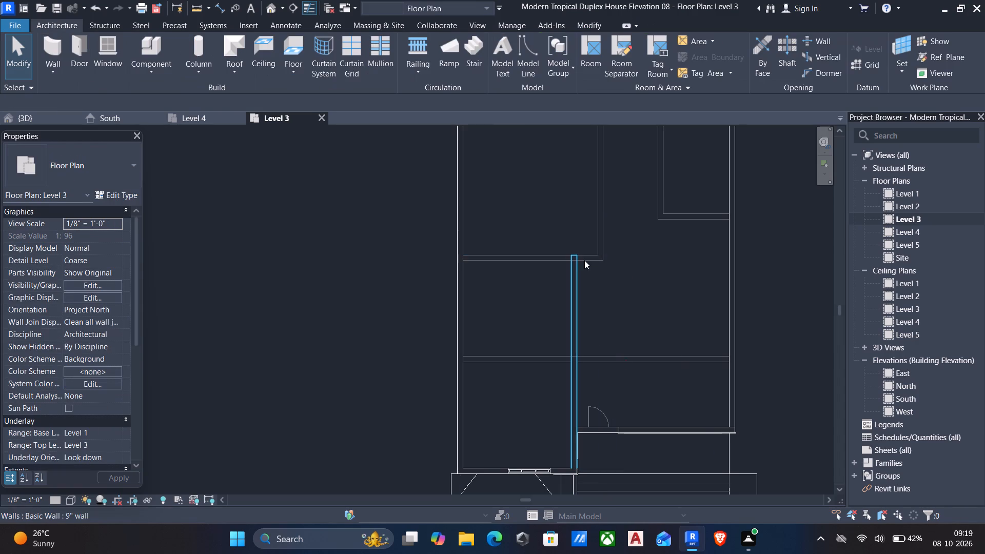
Examine in 3D how far the extended Level 3 wall runs beneath the roof's stepped edge.
{"action": "left_click", "coordinate": [273, 11]}
{"action": "scroll", "coordinate": [387, 131], "scroll_direction": "down", "scroll_amount": 7}
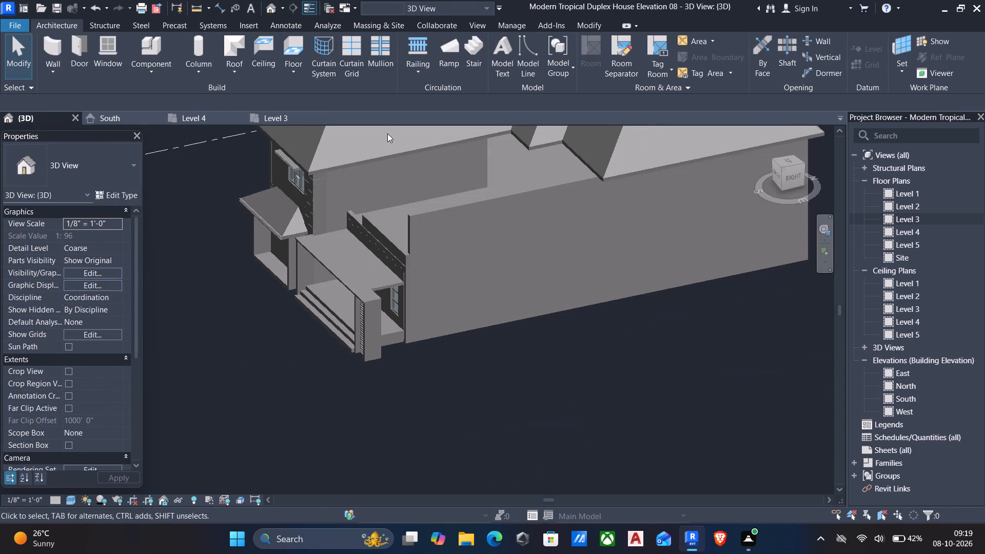
{"action": "scroll", "coordinate": [385, 141], "scroll_direction": "down", "scroll_amount": 4}
{"action": "middle_click_drag", "start_coordinate": [395, 144], "coordinate": [456, 120], "text": "shift"}
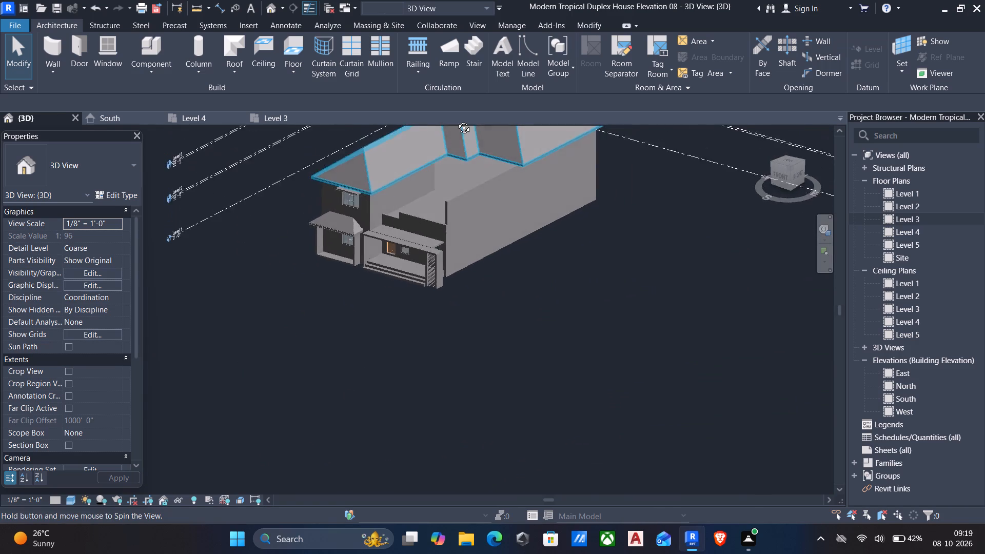
{"action": "middle_click_drag", "start_coordinate": [456, 120], "coordinate": [463, 107], "text": "shift"}
{"action": "scroll", "coordinate": [445, 163], "scroll_direction": "up", "scroll_amount": 6}
{"action": "scroll", "coordinate": [443, 168], "scroll_direction": "down", "scroll_amount": 6}
{"action": "middle_click_drag", "start_coordinate": [441, 175], "coordinate": [472, 158], "text": "shift"}
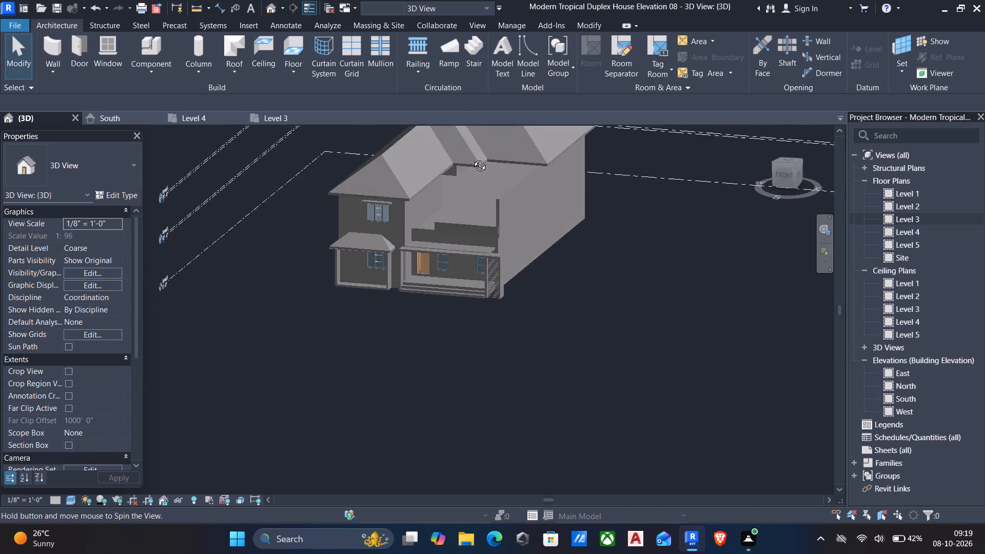
{"action": "middle_click_drag", "start_coordinate": [472, 158], "coordinate": [472, 157], "text": "shift"}
{"action": "scroll", "coordinate": [472, 157], "scroll_direction": "up", "scroll_amount": 7}
{"action": "middle_click", "coordinate": [471, 157]}
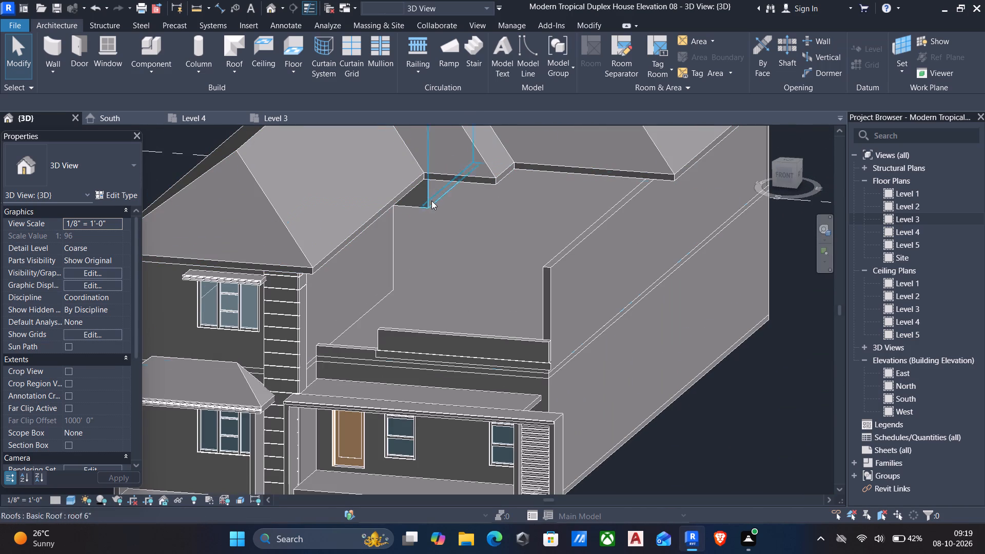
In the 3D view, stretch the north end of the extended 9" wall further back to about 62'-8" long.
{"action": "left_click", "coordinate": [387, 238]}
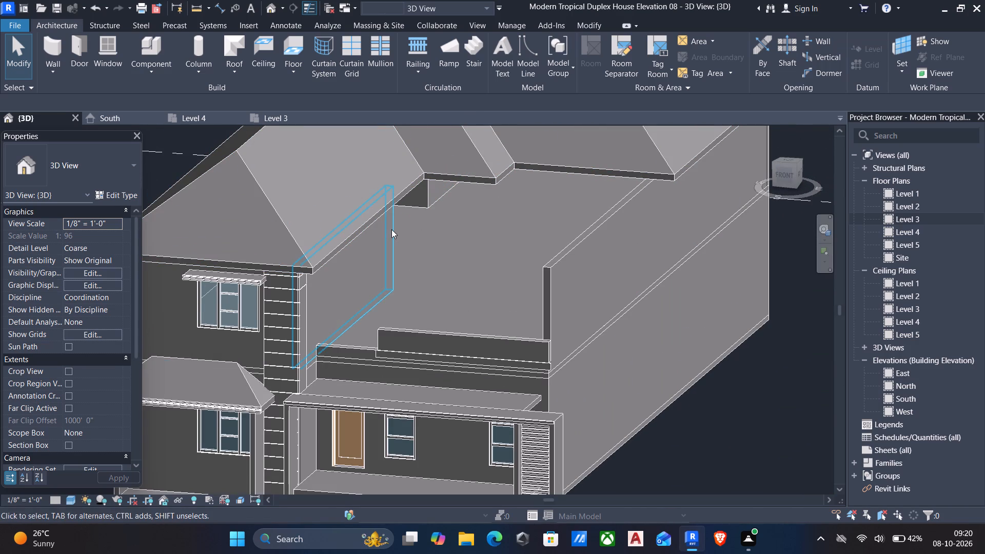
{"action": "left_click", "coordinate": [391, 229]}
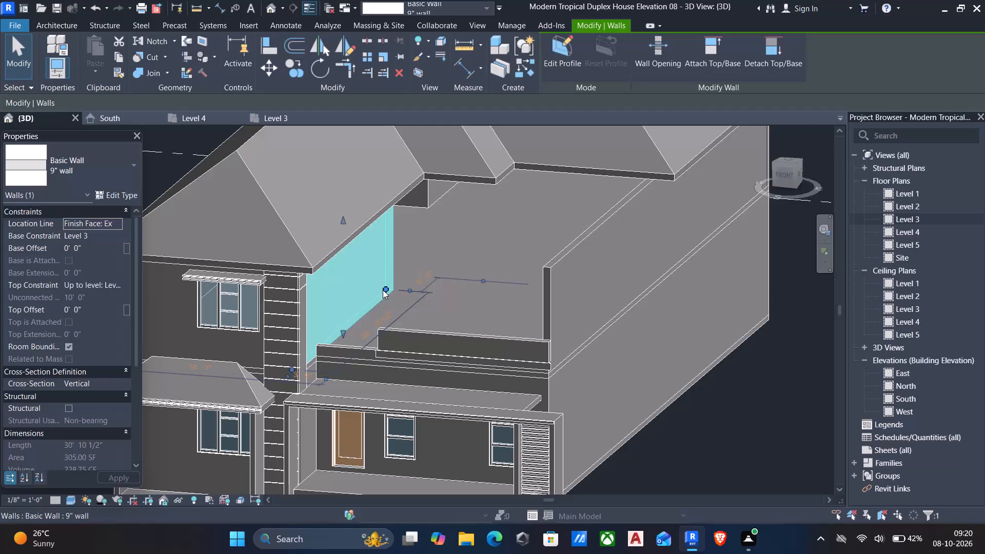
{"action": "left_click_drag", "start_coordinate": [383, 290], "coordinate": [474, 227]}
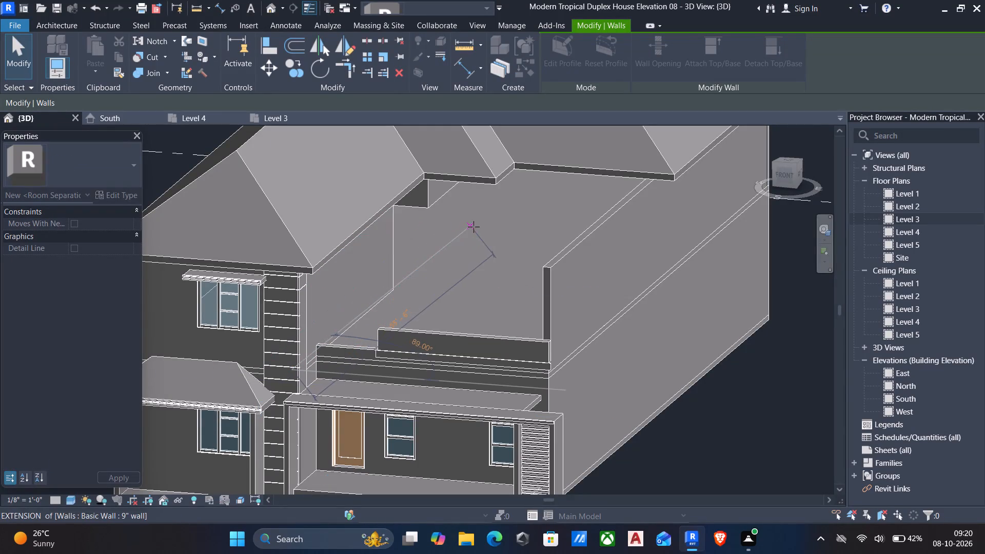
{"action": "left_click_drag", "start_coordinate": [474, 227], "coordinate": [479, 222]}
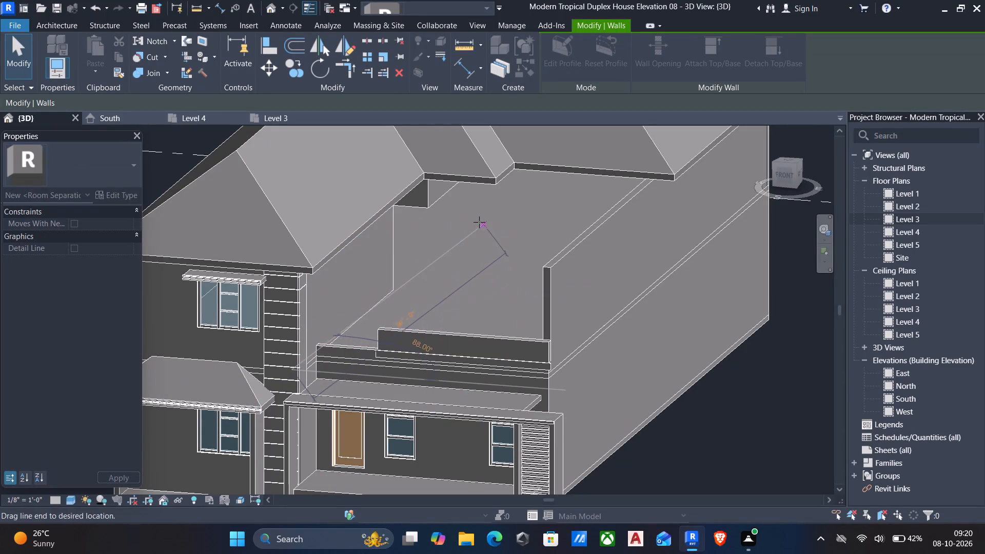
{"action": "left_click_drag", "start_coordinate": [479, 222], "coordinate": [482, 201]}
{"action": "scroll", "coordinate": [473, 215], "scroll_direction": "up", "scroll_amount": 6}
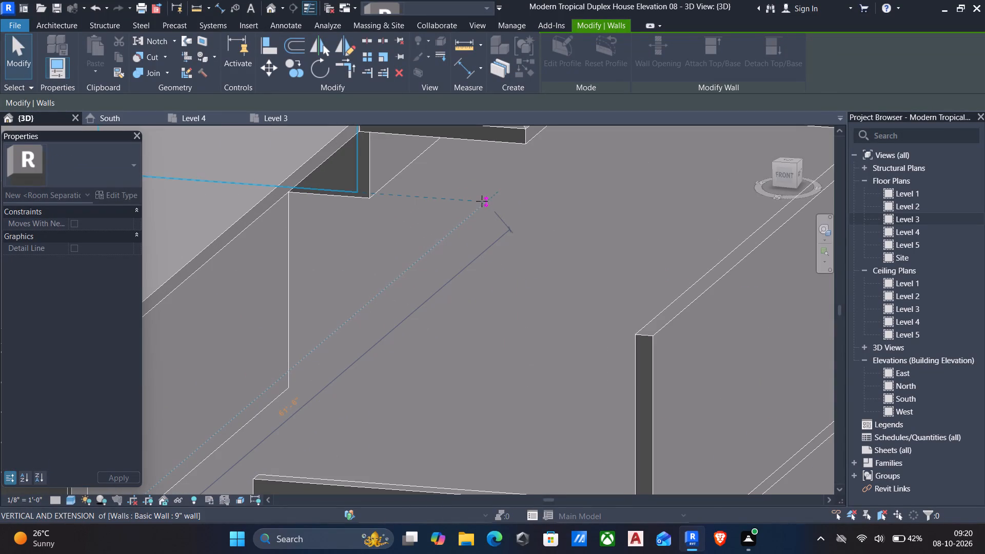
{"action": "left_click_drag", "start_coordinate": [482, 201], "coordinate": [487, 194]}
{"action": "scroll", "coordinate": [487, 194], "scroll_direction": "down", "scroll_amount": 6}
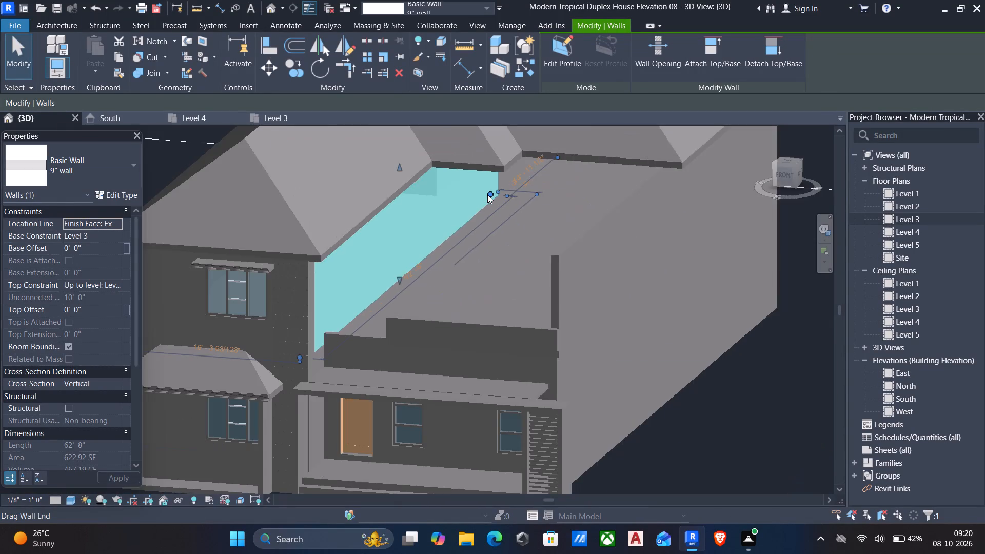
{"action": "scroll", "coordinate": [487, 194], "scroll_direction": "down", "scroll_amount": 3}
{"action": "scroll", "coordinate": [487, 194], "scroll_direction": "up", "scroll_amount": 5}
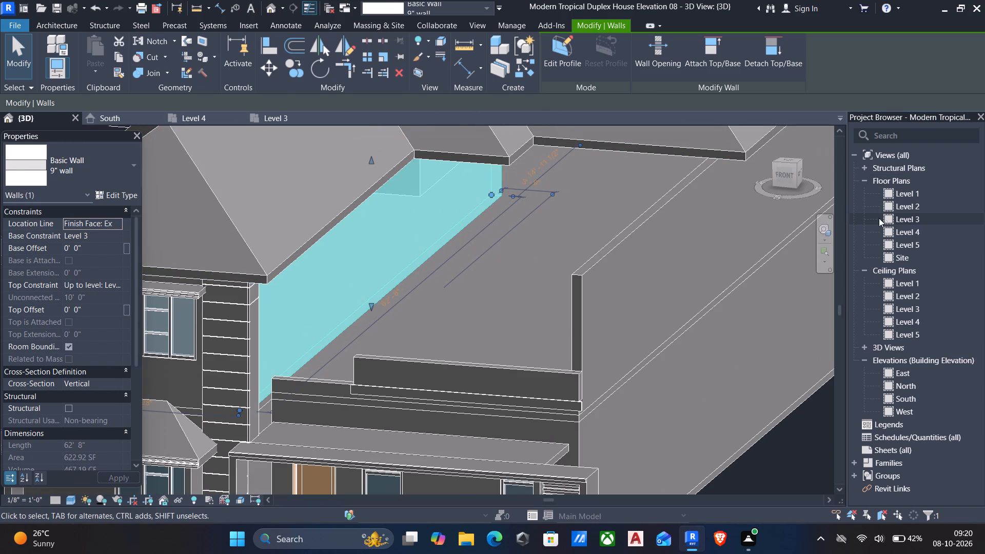
On the Level 3 plan, pull the north end of the extended 9" wall back south so it is 39'-0" long.
{"action": "double_click", "coordinate": [899, 218]}
{"action": "scroll", "coordinate": [691, 251], "scroll_direction": "down", "scroll_amount": 6}
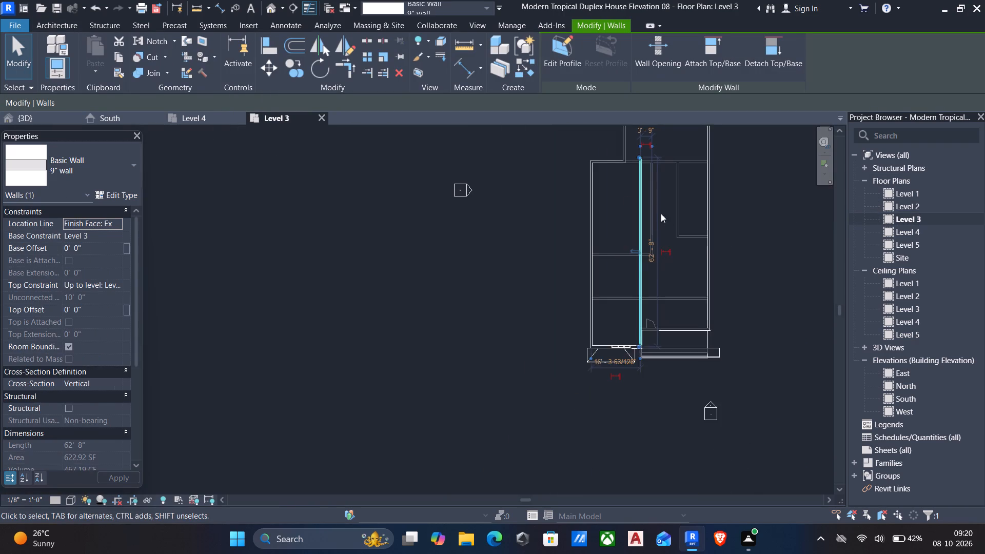
{"action": "scroll", "coordinate": [628, 197], "scroll_direction": "down", "scroll_amount": 4}
{"action": "scroll", "coordinate": [633, 236], "scroll_direction": "up", "scroll_amount": 4}
{"action": "scroll", "coordinate": [626, 202], "scroll_direction": "down", "scroll_amount": 2}
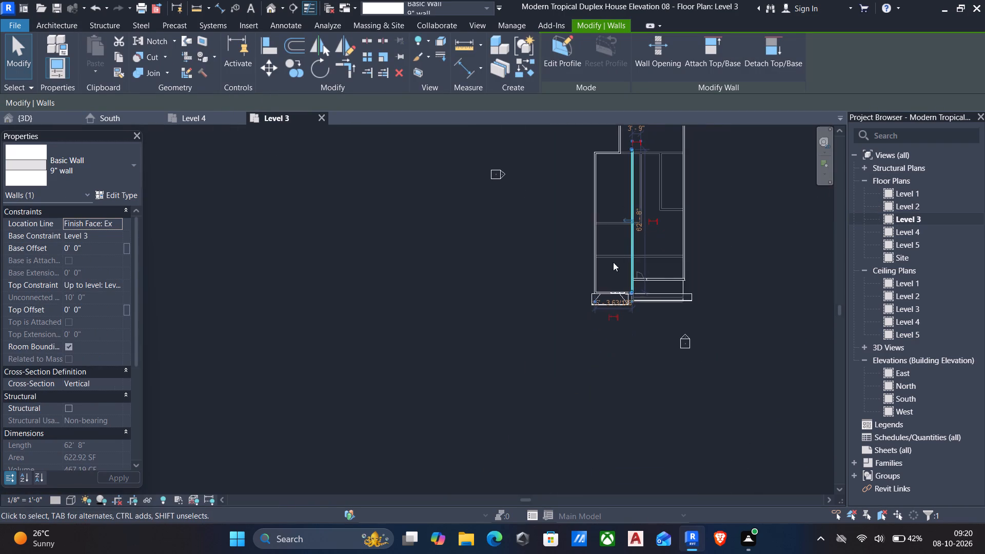
{"action": "scroll", "coordinate": [613, 264], "scroll_direction": "up", "scroll_amount": 5}
{"action": "scroll", "coordinate": [616, 221], "scroll_direction": "down", "scroll_amount": 2}
{"action": "middle_click_drag", "start_coordinate": [612, 222], "coordinate": [625, 336]}
{"action": "scroll", "coordinate": [627, 333], "scroll_direction": "up", "scroll_amount": 1}
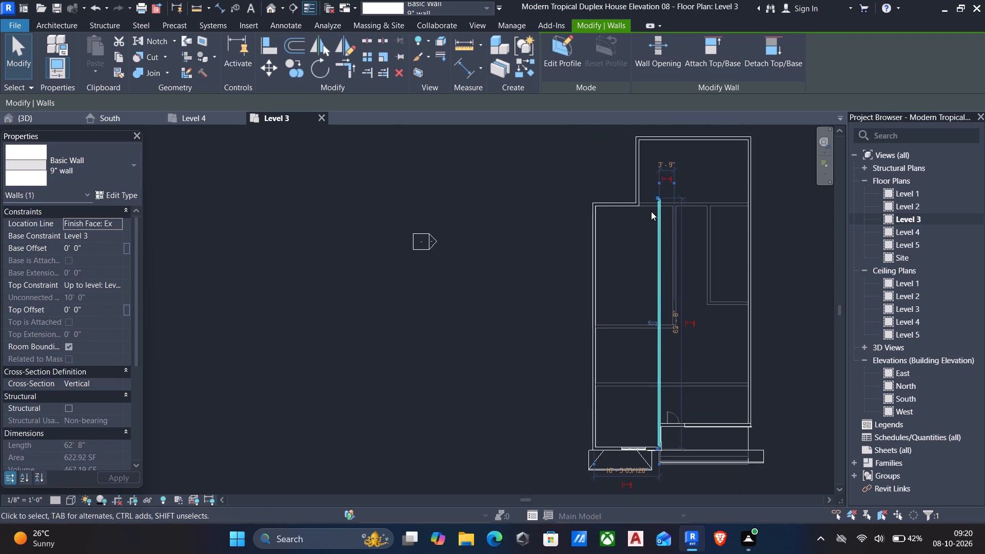
{"action": "left_click_drag", "start_coordinate": [656, 198], "coordinate": [655, 290]}
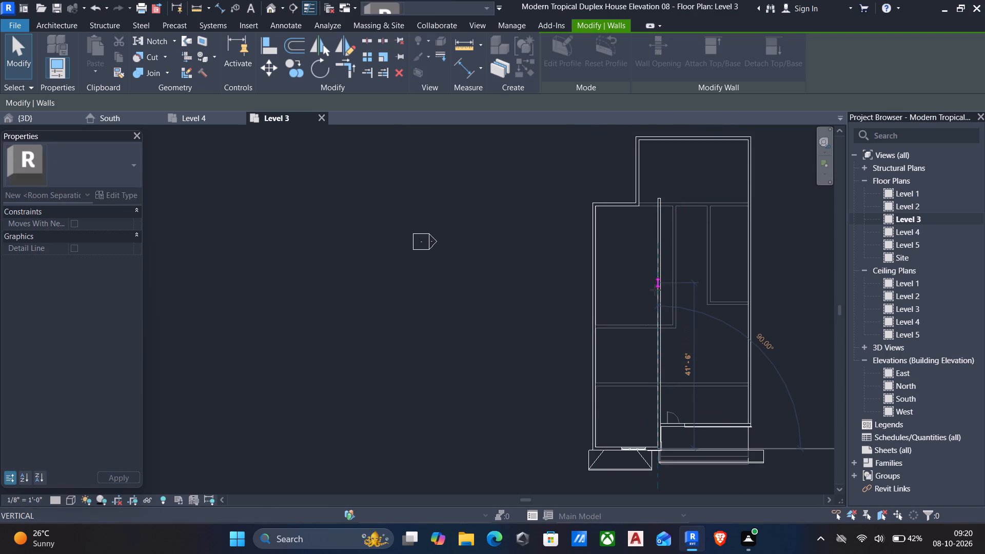
{"action": "left_click_drag", "start_coordinate": [655, 290], "coordinate": [655, 292]}
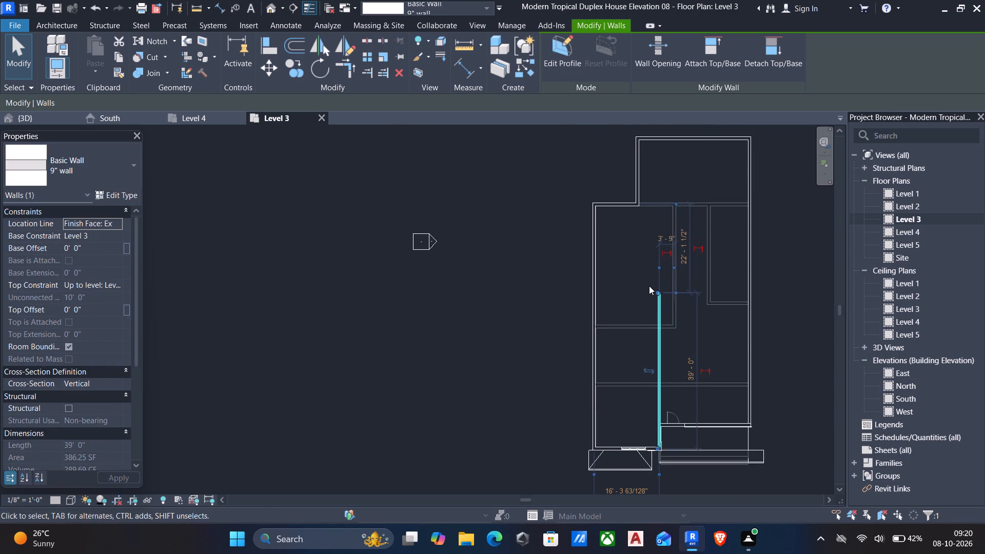
On the Level 3 plan, draw a stepped 9" wall from the extended wall's north end: about 7'-4 1/2" east, briefly north, and east to the outer wall.
{"action": "type", "text": "cs"}
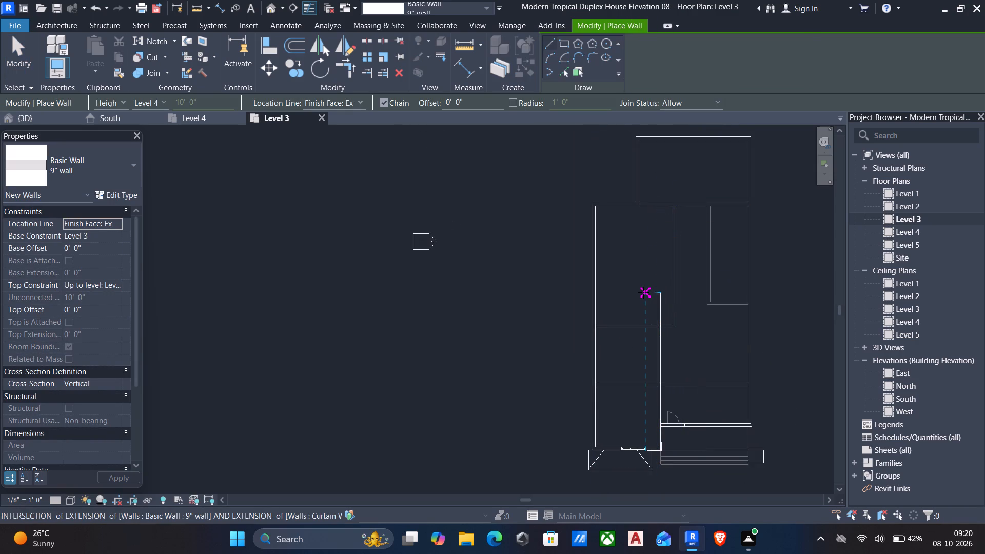
{"action": "left_click", "coordinate": [657, 293]}
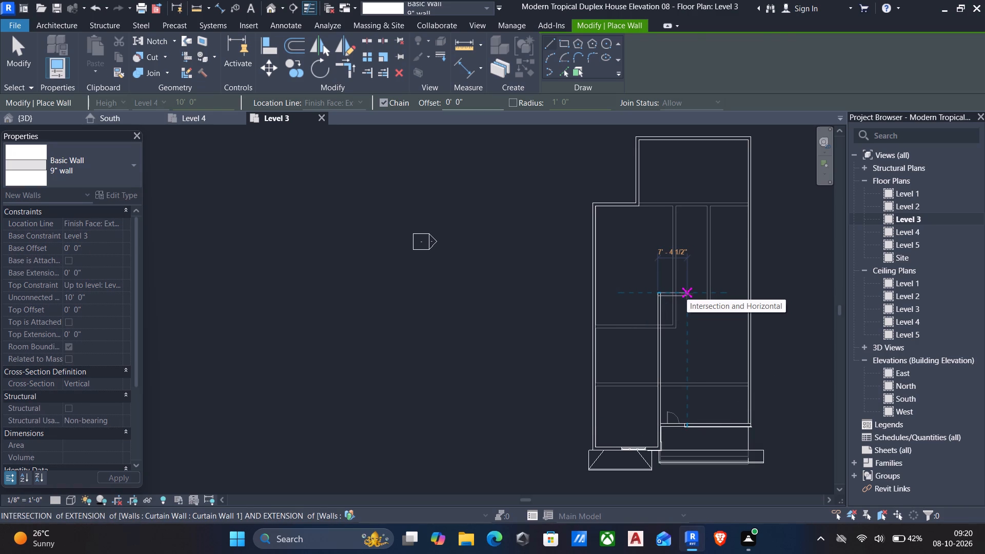
{"action": "left_click", "coordinate": [687, 294]}
{"action": "left_click", "coordinate": [683, 270]}
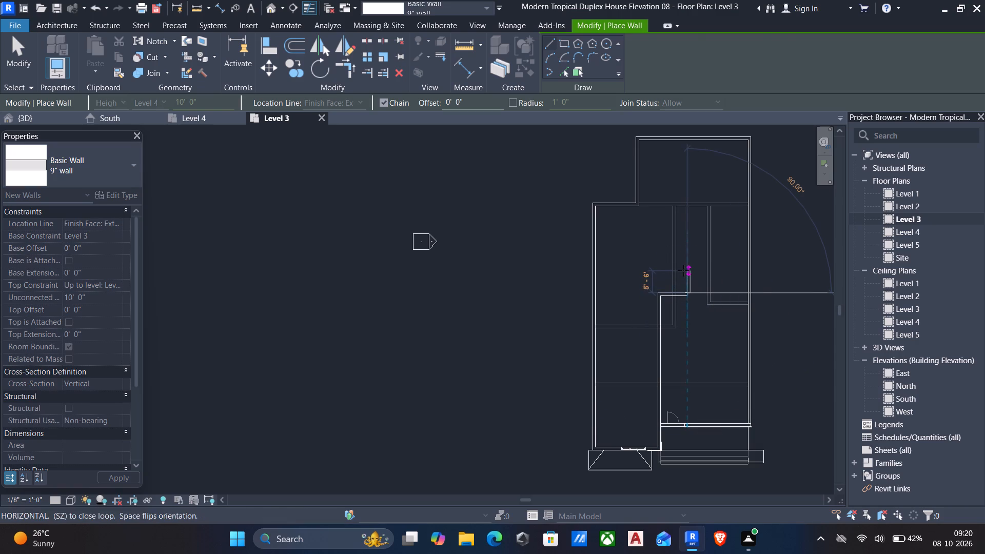
{"action": "left_click", "coordinate": [748, 276]}
{"action": "key", "text": "Escape"}
{"action": "key", "text": "Escape"}
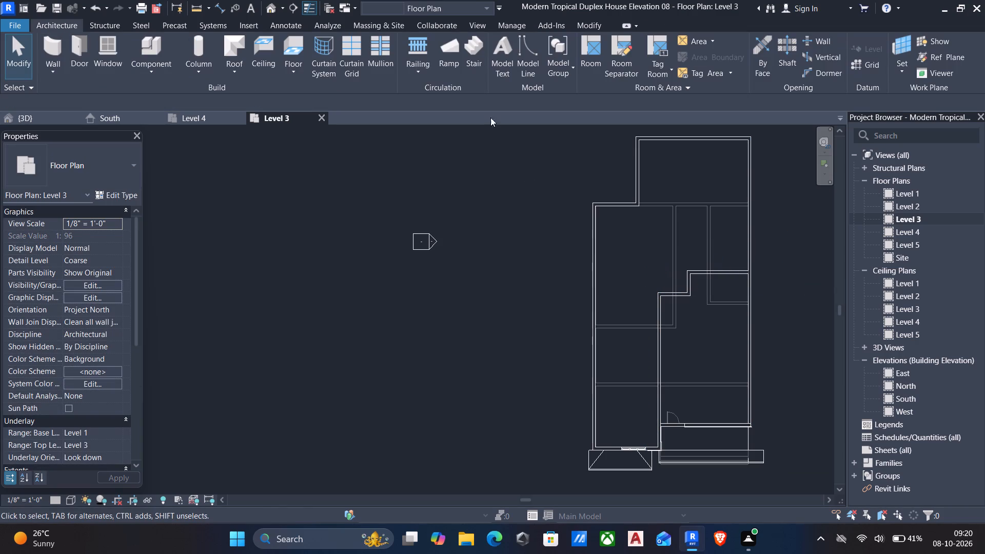
Examine in 3D how the new stepped Level 3 wall sits beneath the roof edge and meets the east side wall.
{"action": "left_click", "coordinate": [275, 10]}
{"action": "scroll", "coordinate": [474, 131], "scroll_direction": "down", "scroll_amount": 3}
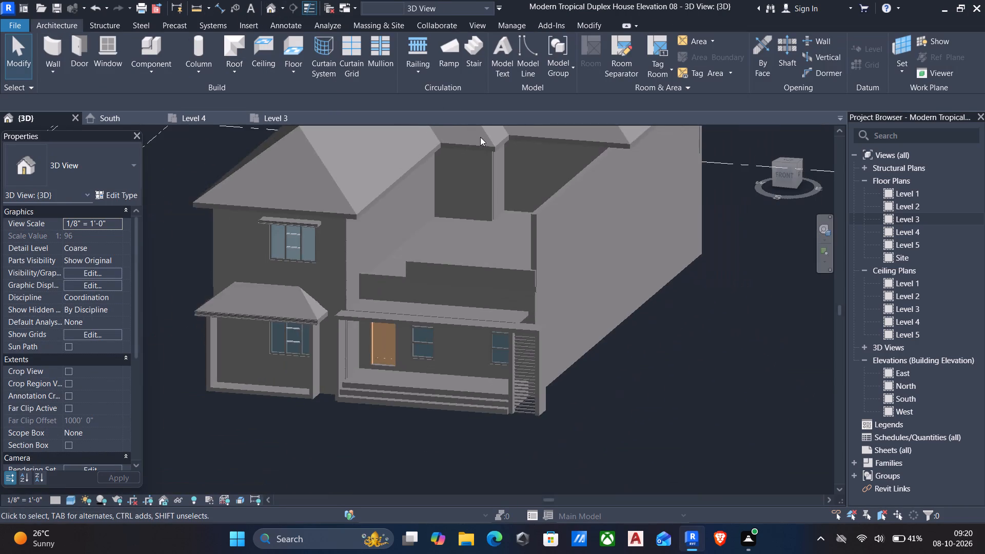
{"action": "scroll", "coordinate": [480, 137], "scroll_direction": "down", "scroll_amount": 2}
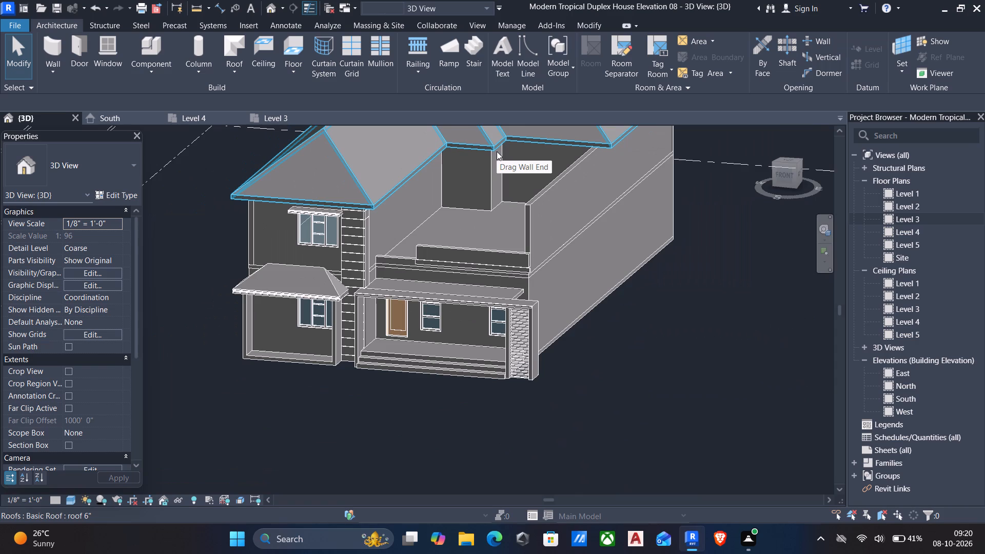
{"action": "scroll", "coordinate": [497, 151], "scroll_direction": "down", "scroll_amount": 1}
{"action": "middle_click_drag", "start_coordinate": [497, 151], "coordinate": [568, 126], "text": "shift"}
{"action": "middle_click_drag", "start_coordinate": [568, 126], "coordinate": [550, 129], "text": "shift"}
{"action": "scroll", "coordinate": [596, 157], "scroll_direction": "up", "scroll_amount": 6}
{"action": "middle_click", "coordinate": [605, 169]}
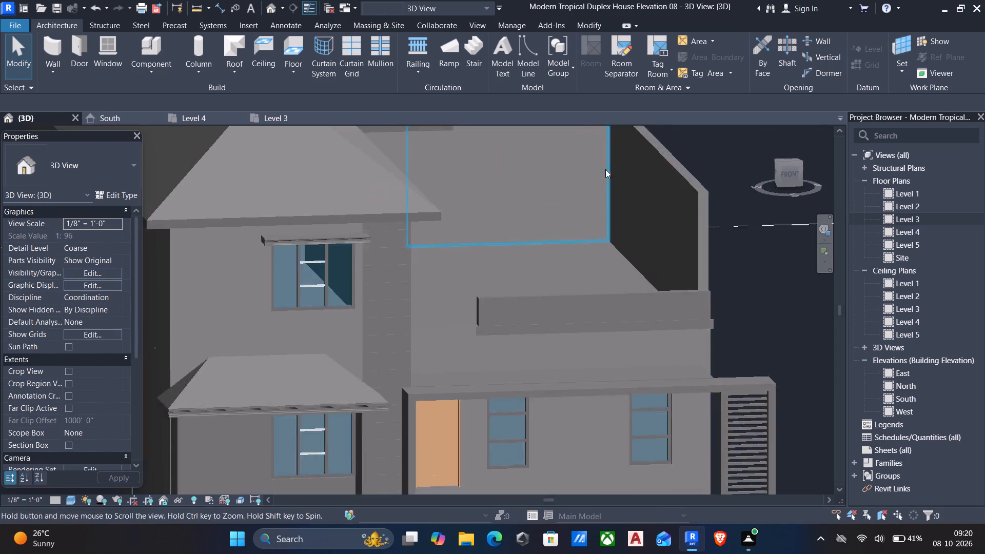
{"action": "scroll", "coordinate": [605, 171], "scroll_direction": "down", "scroll_amount": 6}
{"action": "middle_click_drag", "start_coordinate": [617, 180], "coordinate": [586, 180], "text": "shift"}
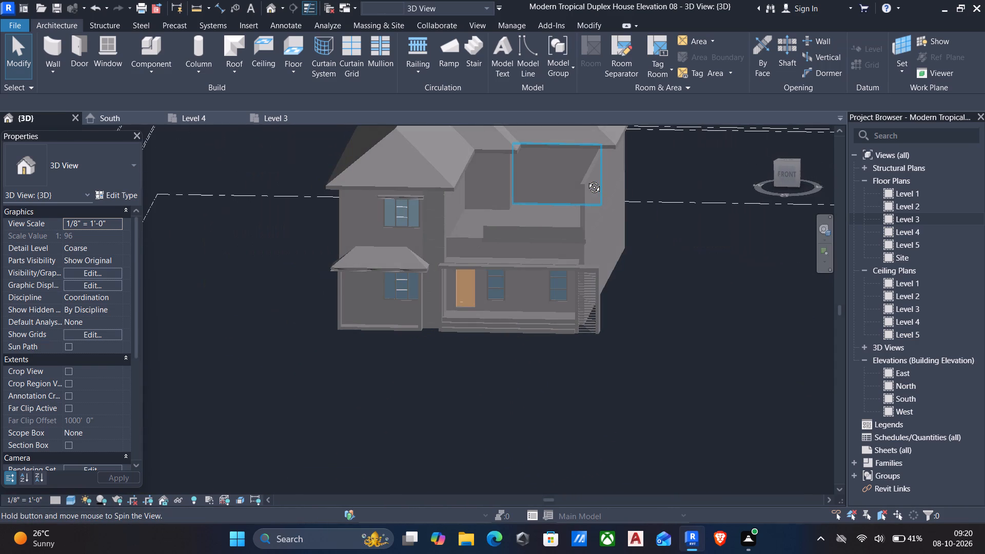
{"action": "middle_click_drag", "start_coordinate": [586, 180], "coordinate": [603, 175], "text": "shift"}
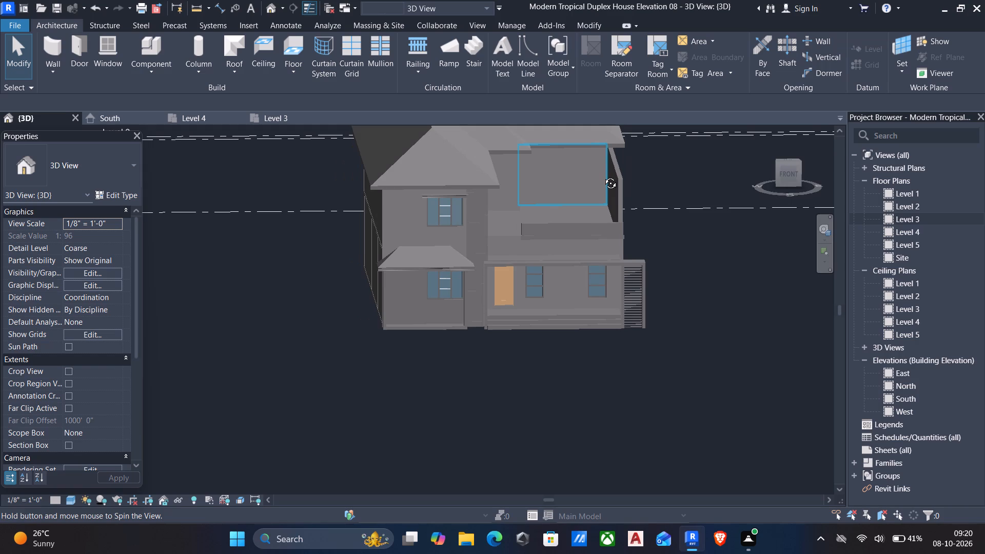
{"action": "middle_click_drag", "start_coordinate": [603, 175], "coordinate": [549, 253], "text": "shift"}
{"action": "scroll", "coordinate": [549, 253], "scroll_direction": "up", "scroll_amount": 1}
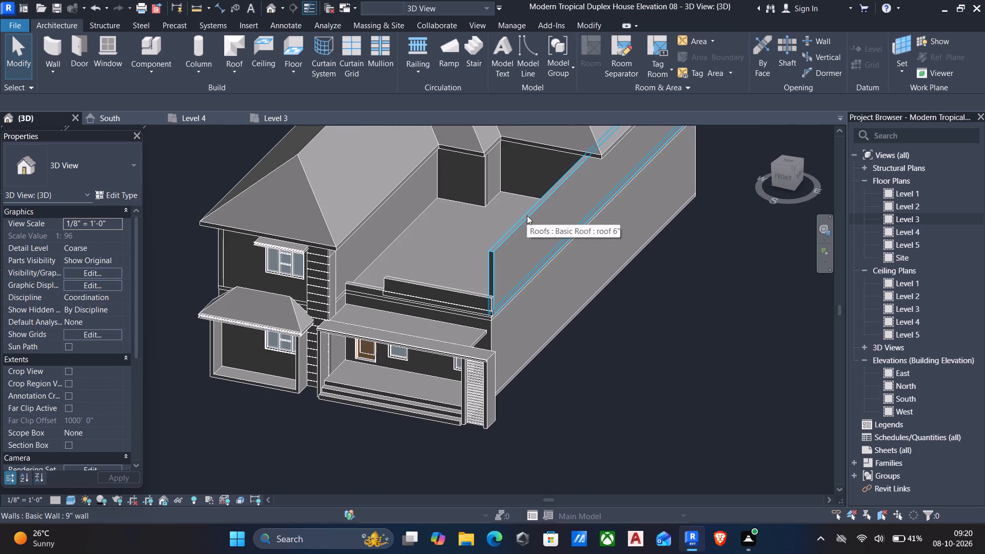
Delete the long 9" wall running along the east side of Level 3.
{"action": "left_click", "coordinate": [527, 215]}
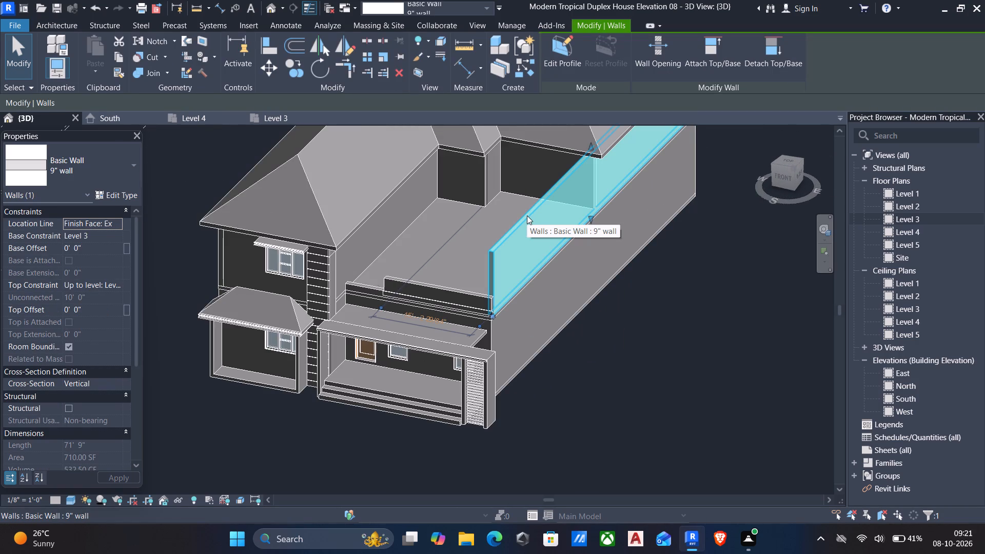
{"action": "key", "text": "Delete"}
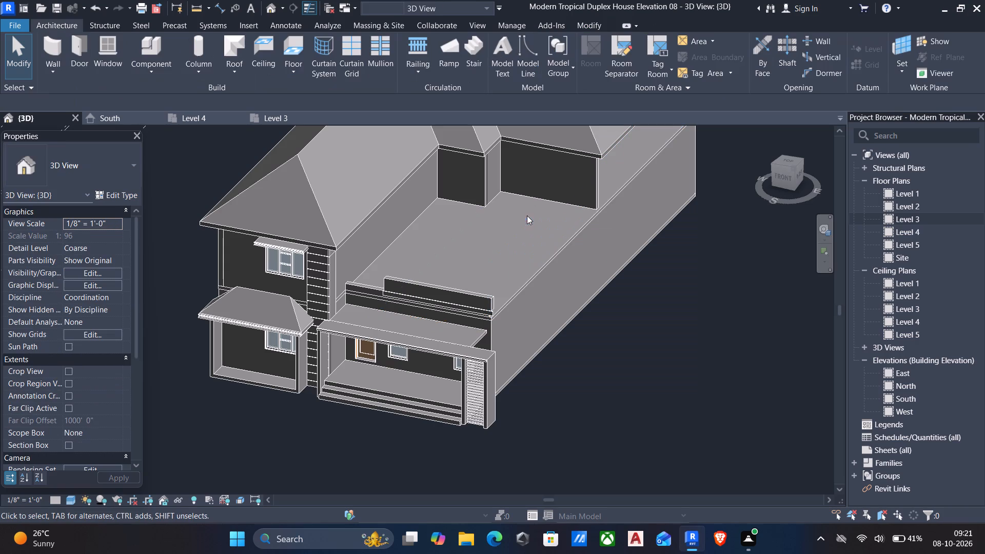
Align the east end of the new stepped Level 3 wall with the outer face of the east wall below.
{"action": "left_click", "coordinate": [599, 186]}
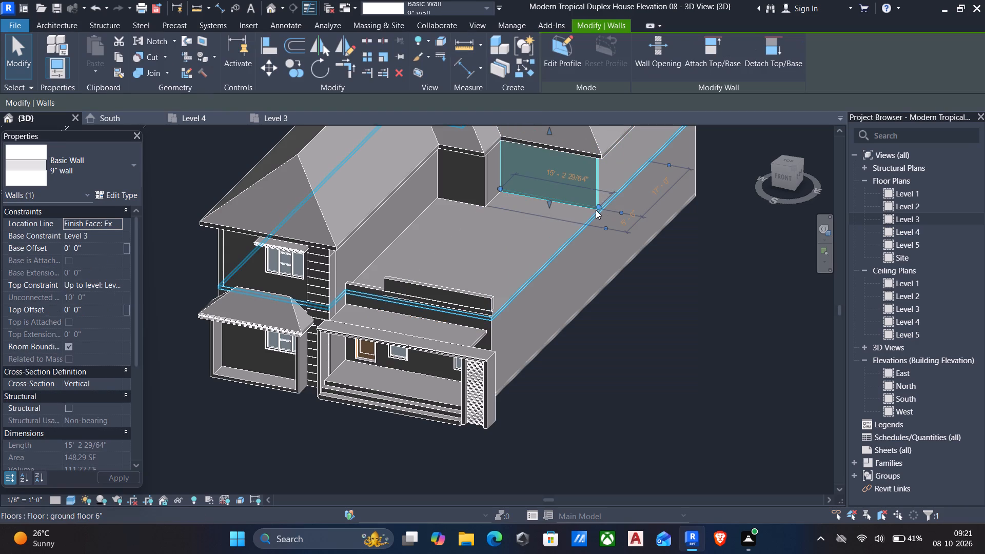
{"action": "scroll", "coordinate": [596, 210], "scroll_direction": "up", "scroll_amount": 6}
{"action": "type", "text": "al"}
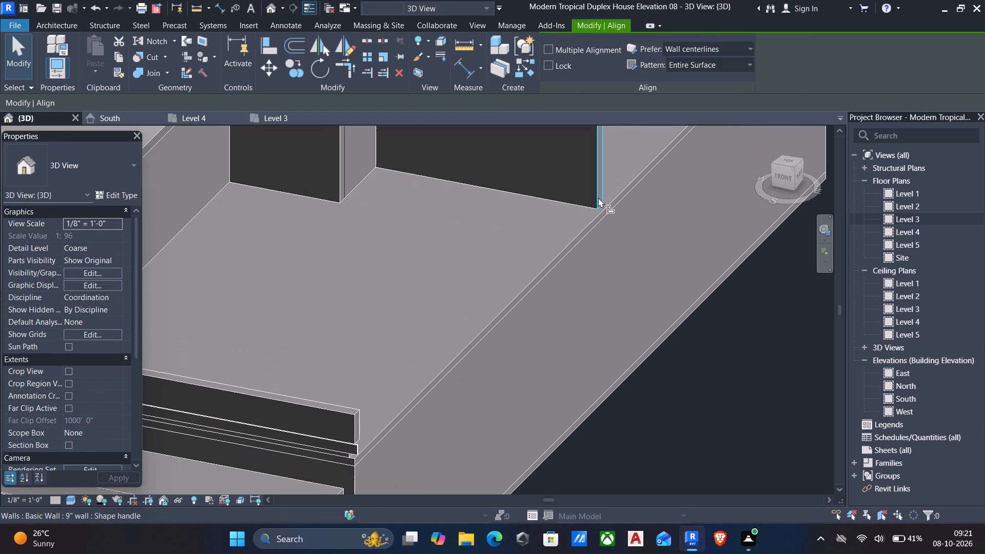
{"action": "left_click", "coordinate": [605, 222]}
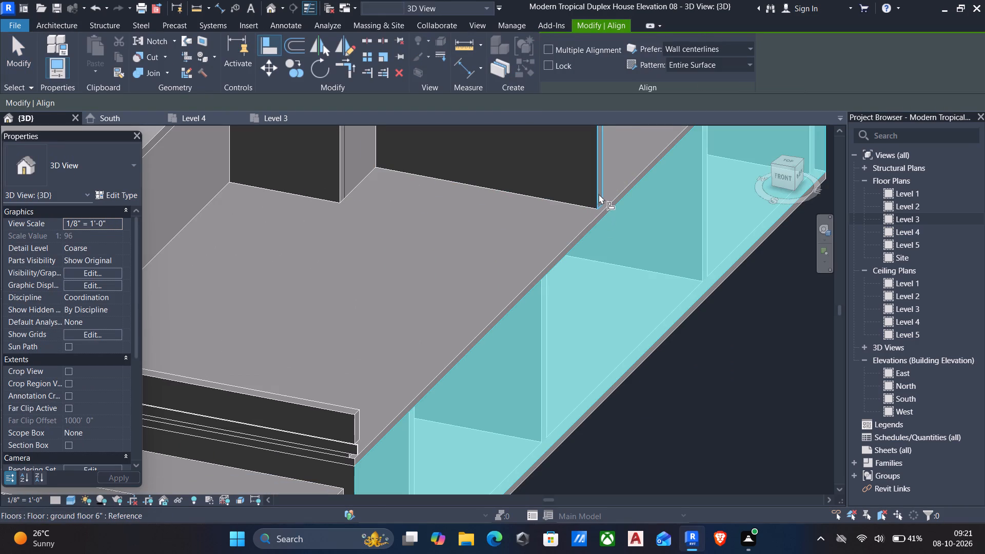
{"action": "left_click", "coordinate": [599, 191]}
{"action": "scroll", "coordinate": [597, 200], "scroll_direction": "down", "scroll_amount": 6}
{"action": "middle_click_drag", "start_coordinate": [587, 212], "coordinate": [603, 280]}
{"action": "scroll", "coordinate": [617, 254], "scroll_direction": "up", "scroll_amount": 5}
{"action": "scroll", "coordinate": [658, 223], "scroll_direction": "down", "scroll_amount": 6}
{"action": "key", "text": "Escape"}
{"action": "key", "text": "Escape"}
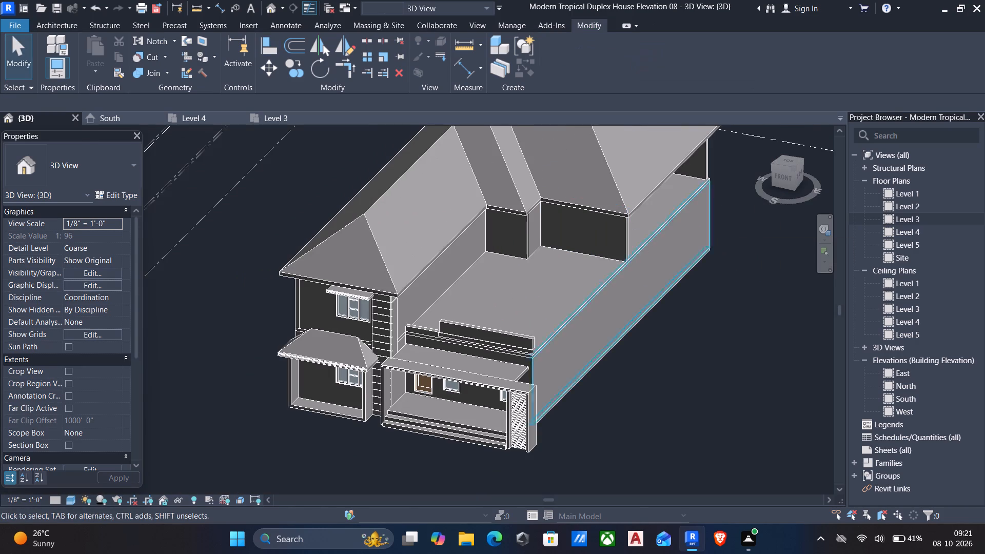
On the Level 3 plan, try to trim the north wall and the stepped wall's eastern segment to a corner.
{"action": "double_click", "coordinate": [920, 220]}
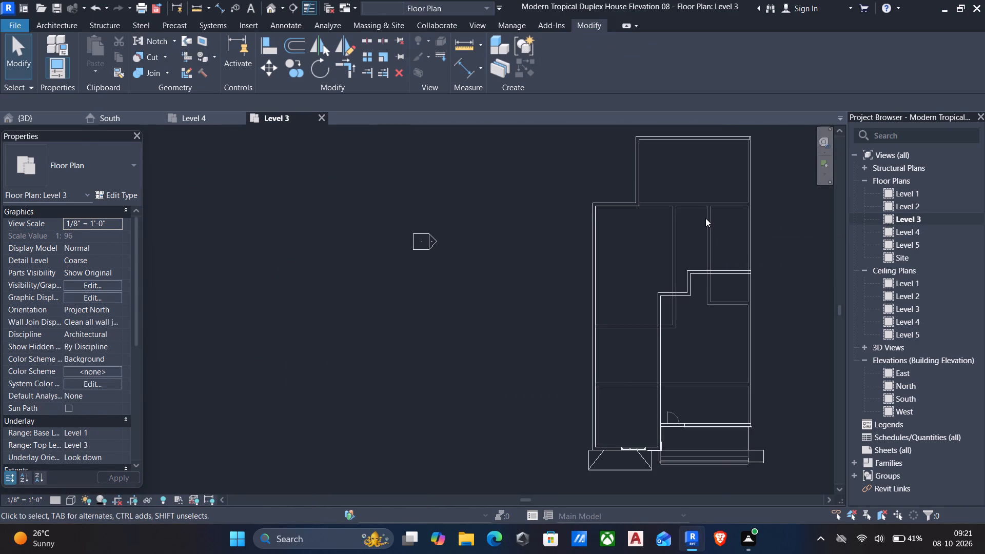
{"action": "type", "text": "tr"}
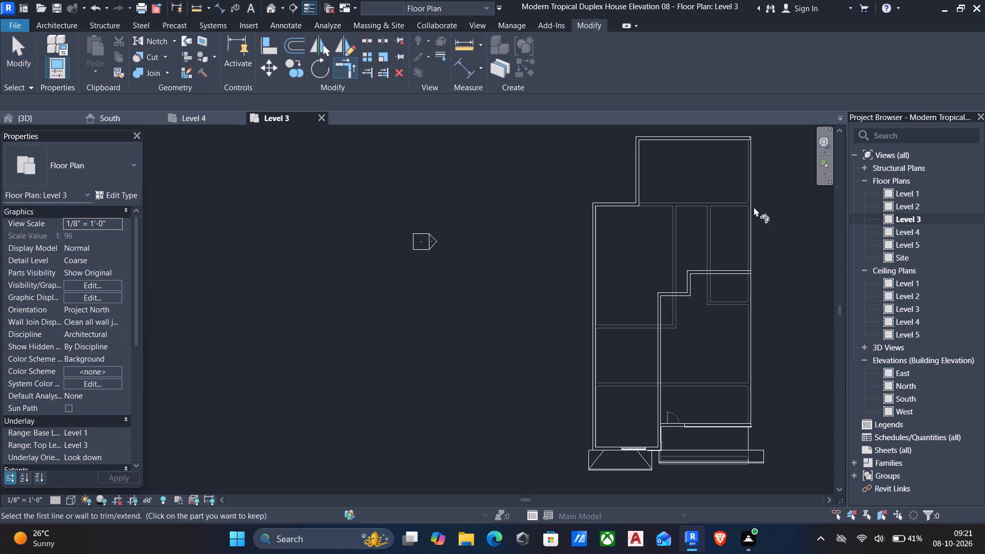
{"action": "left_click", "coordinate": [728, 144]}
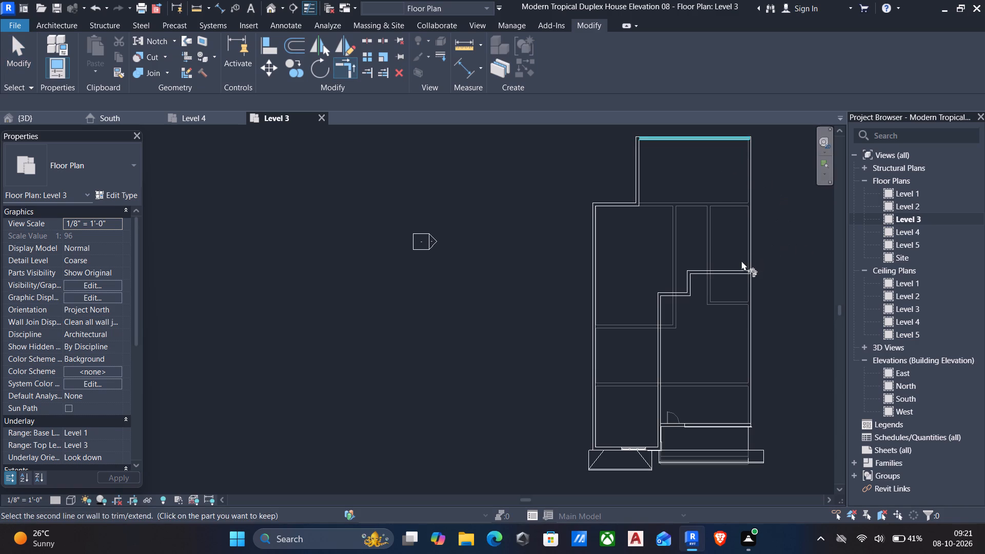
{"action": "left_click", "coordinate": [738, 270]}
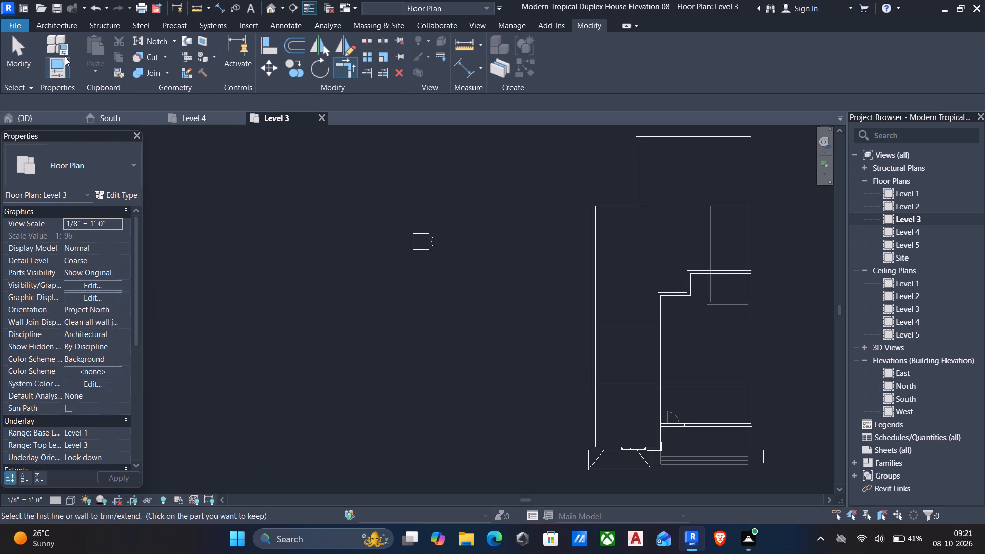
On the Level 3 plan, draw a 9" wall along the east side from the north wall's corner down to the stepped wall.
{"action": "type", "text": "wa"}
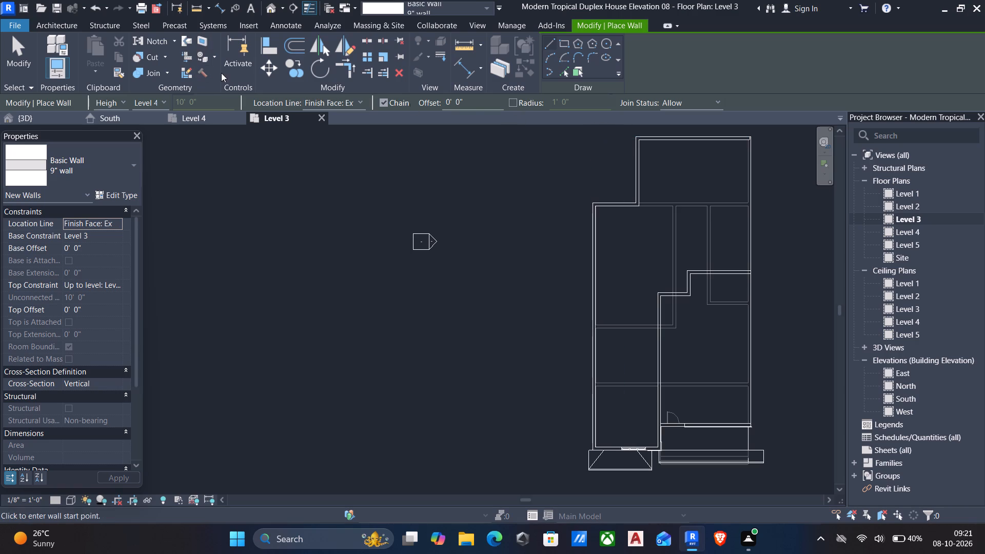
{"action": "scroll", "coordinate": [737, 140], "scroll_direction": "up", "scroll_amount": 10}
{"action": "scroll", "coordinate": [769, 140], "scroll_direction": "down", "scroll_amount": 1}
{"action": "left_click", "coordinate": [775, 128]}
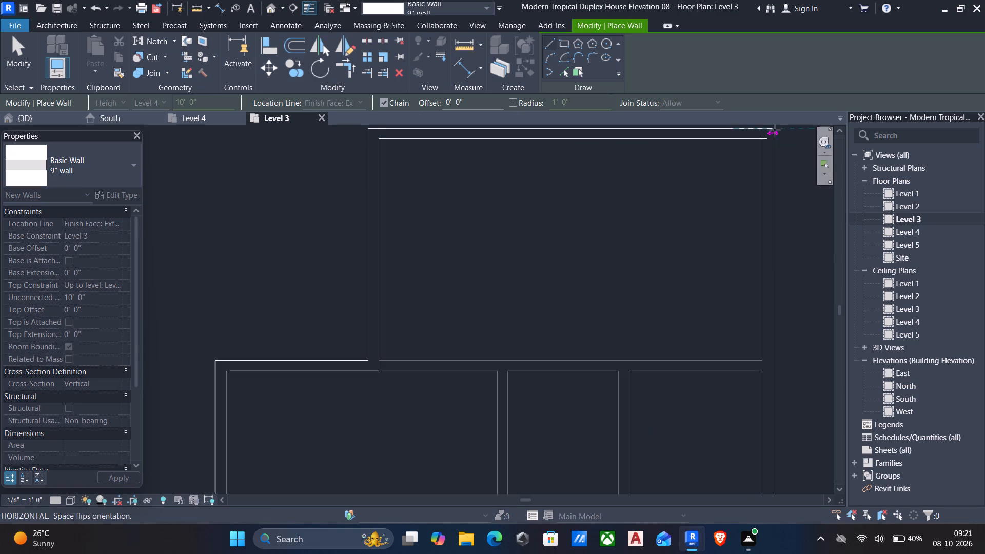
{"action": "scroll", "coordinate": [769, 206], "scroll_direction": "down", "scroll_amount": 1}
{"action": "scroll", "coordinate": [787, 284], "scroll_direction": "down", "scroll_amount": 4}
{"action": "middle_click_drag", "start_coordinate": [780, 308], "coordinate": [762, 262]}
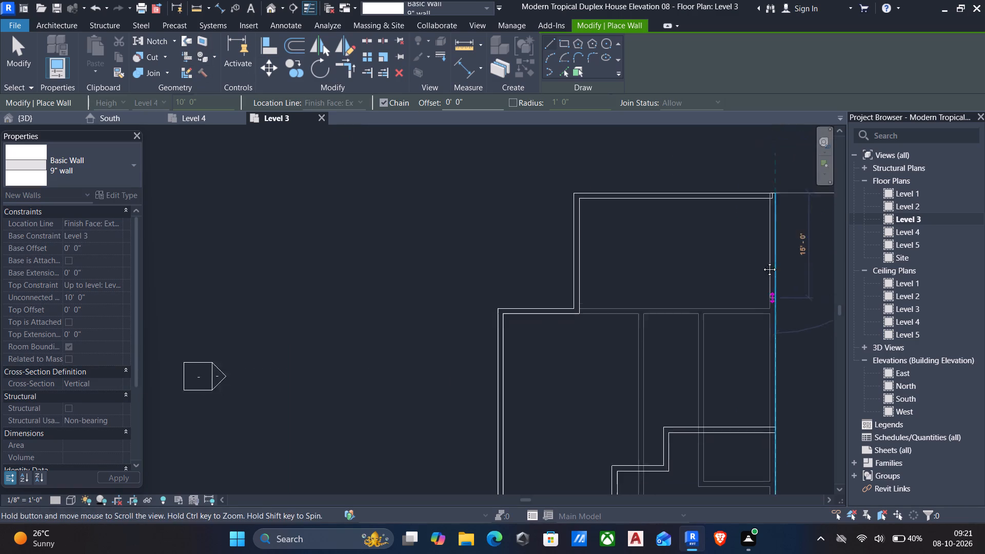
{"action": "middle_click_drag", "start_coordinate": [762, 262], "coordinate": [759, 249]}
{"action": "scroll", "coordinate": [738, 351], "scroll_direction": "up", "scroll_amount": 6}
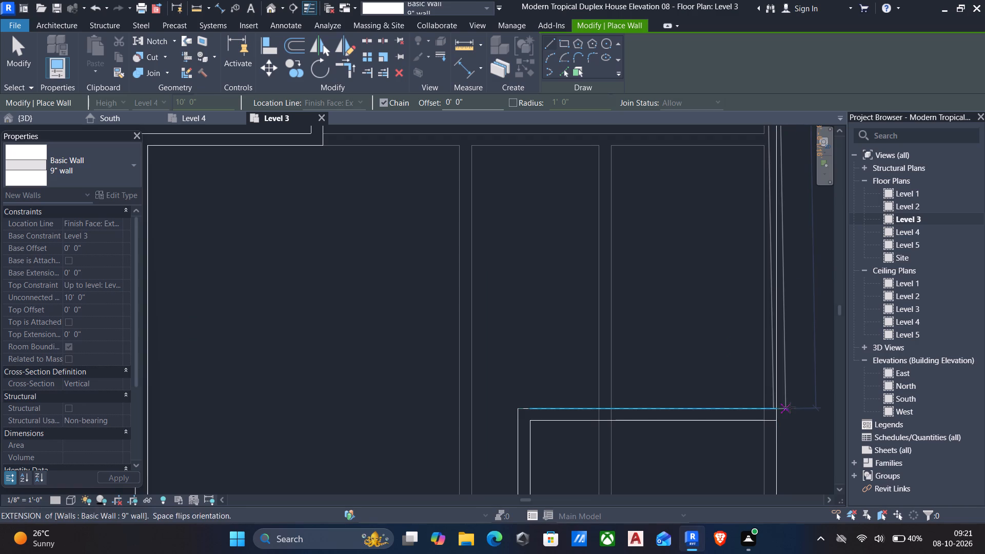
{"action": "left_click", "coordinate": [784, 409]}
{"action": "scroll", "coordinate": [748, 384], "scroll_direction": "down", "scroll_amount": 5}
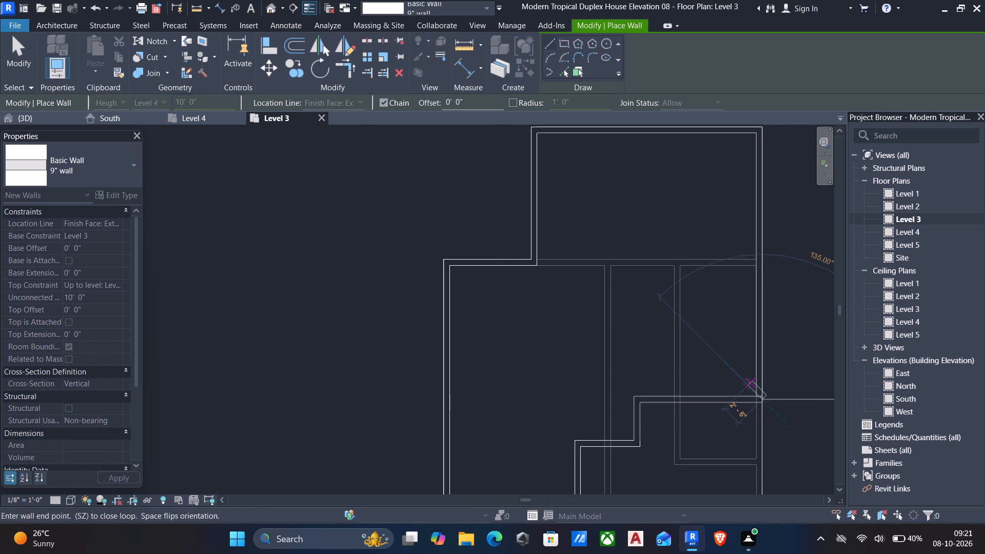
{"action": "key", "text": "Escape"}
{"action": "key", "text": "Escape"}
{"action": "scroll", "coordinate": [633, 317], "scroll_direction": "down", "scroll_amount": 6}
{"action": "middle_click_drag", "start_coordinate": [633, 318], "coordinate": [641, 411]}
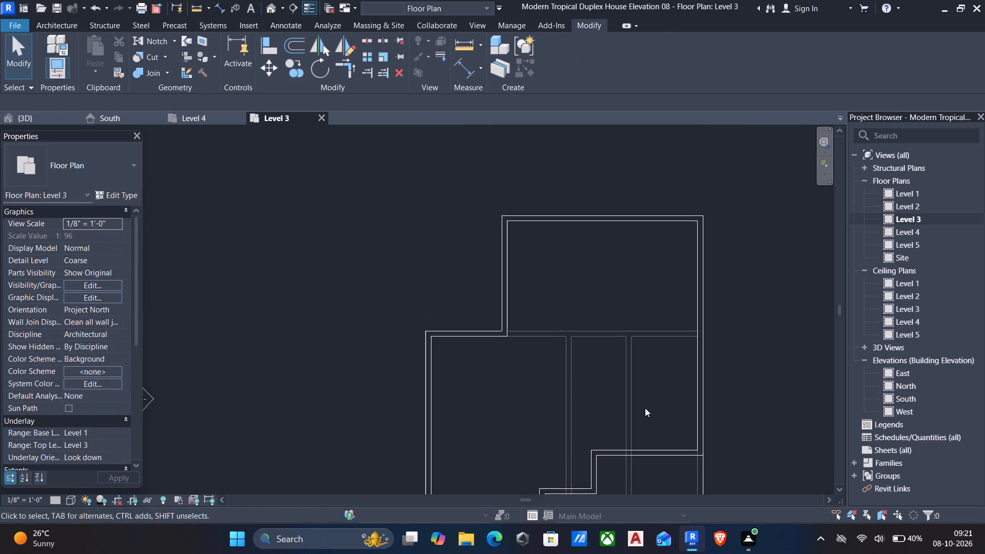
In the 3D view, align the east end of the low 9" wall at the front terrace edge with the east wall's outer face.
{"action": "left_click", "coordinate": [273, 10]}
{"action": "scroll", "coordinate": [543, 146], "scroll_direction": "down", "scroll_amount": 2}
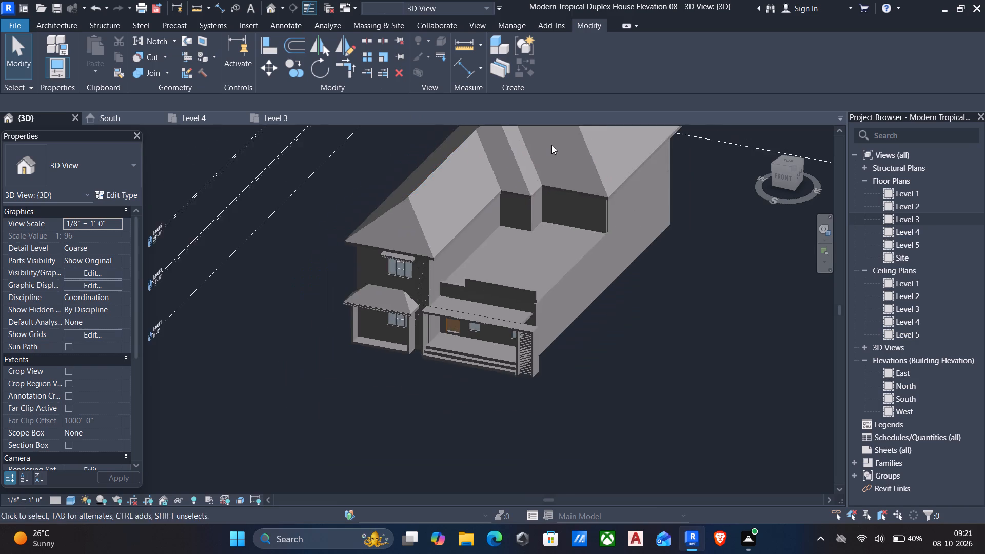
{"action": "scroll", "coordinate": [697, 192], "scroll_direction": "up", "scroll_amount": 5}
{"action": "scroll", "coordinate": [566, 204], "scroll_direction": "up", "scroll_amount": 6}
{"action": "scroll", "coordinate": [539, 287], "scroll_direction": "down", "scroll_amount": 5}
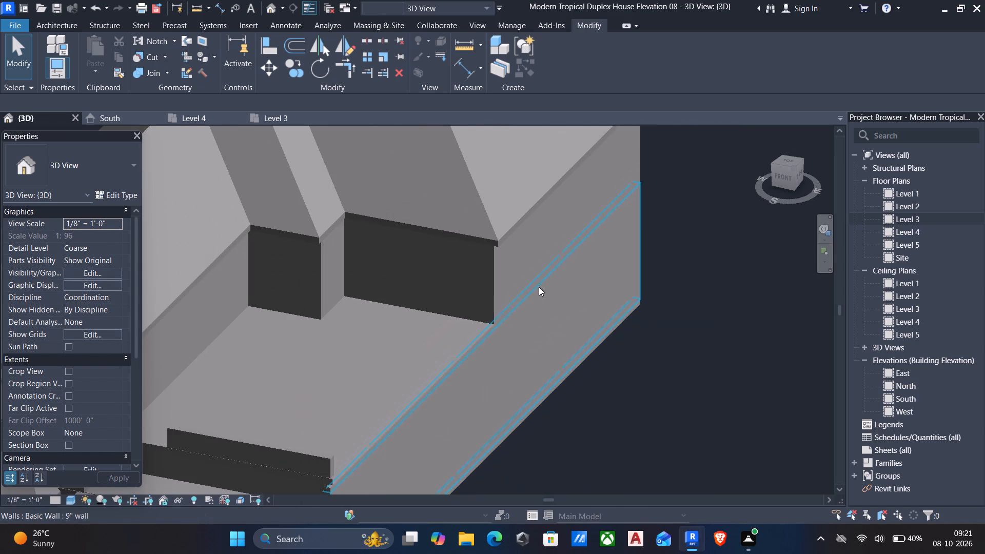
{"action": "scroll", "coordinate": [521, 278], "scroll_direction": "down", "scroll_amount": 5}
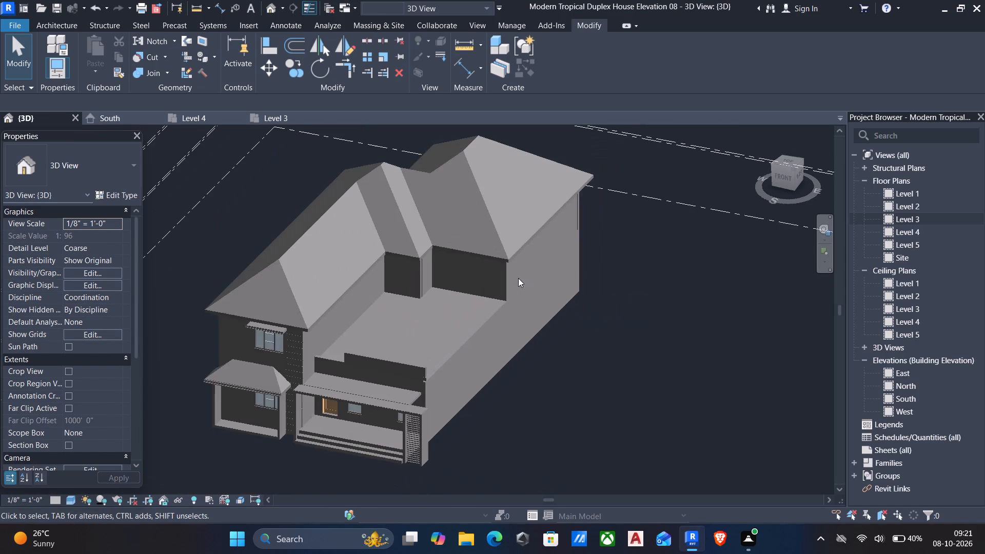
{"action": "scroll", "coordinate": [409, 371], "scroll_direction": "up", "scroll_amount": 5}
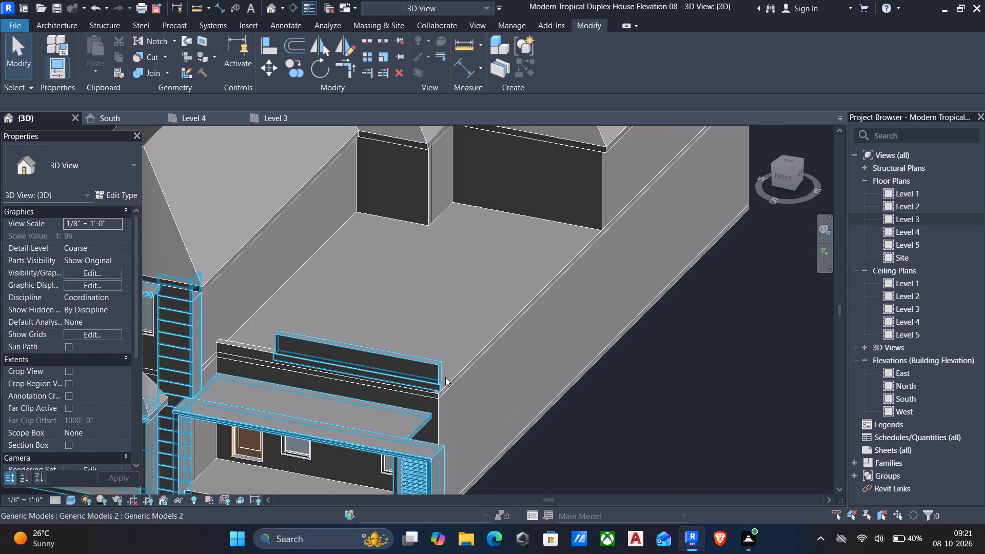
{"action": "scroll", "coordinate": [445, 377], "scroll_direction": "up", "scroll_amount": 5}
{"action": "scroll", "coordinate": [525, 381], "scroll_direction": "up", "scroll_amount": 5}
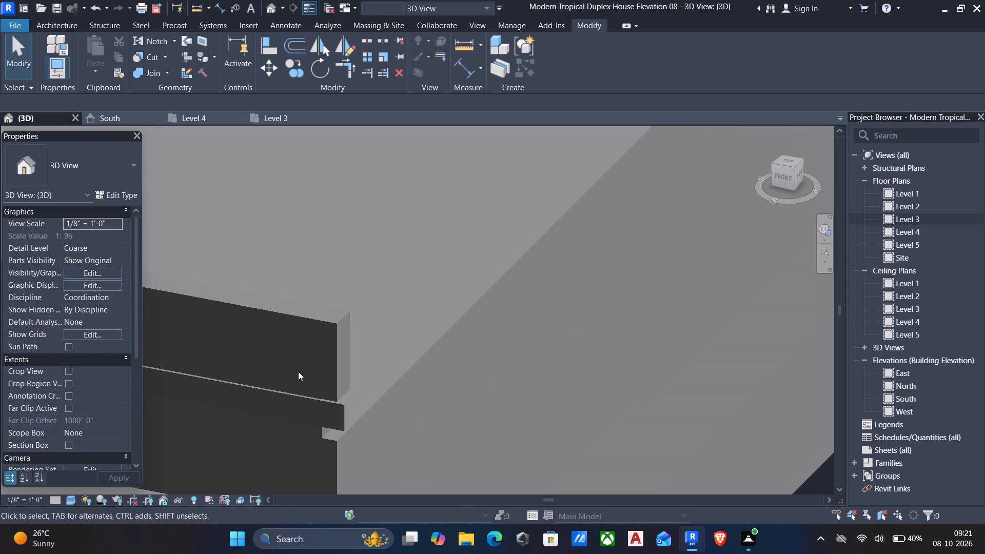
{"action": "scroll", "coordinate": [330, 363], "scroll_direction": "down", "scroll_amount": 3}
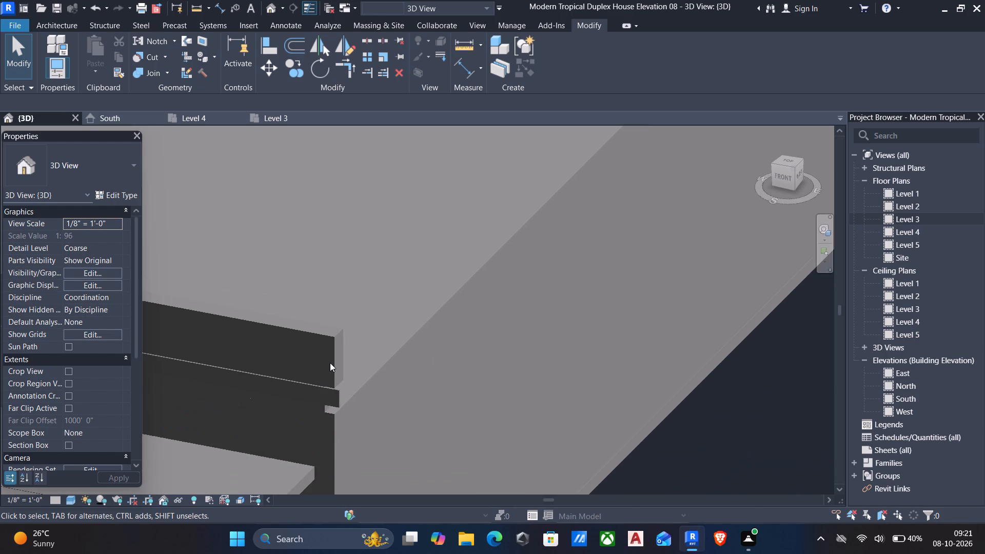
{"action": "middle_click", "coordinate": [337, 361]}
{"action": "middle_click_drag", "start_coordinate": [339, 360], "coordinate": [418, 339]}
{"action": "middle_click", "coordinate": [418, 339]}
{"action": "scroll", "coordinate": [418, 339], "scroll_direction": "up", "scroll_amount": 5}
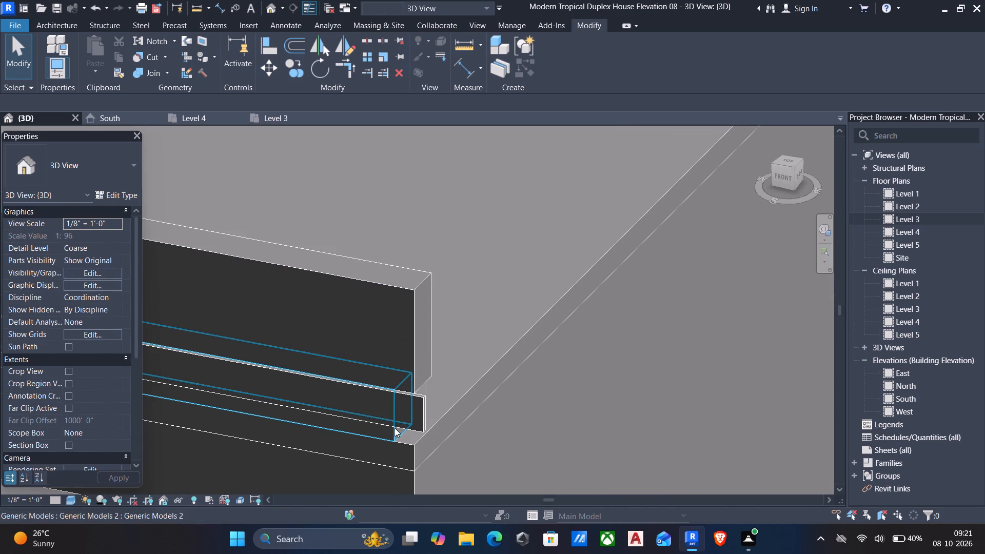
{"action": "left_click", "coordinate": [395, 429]}
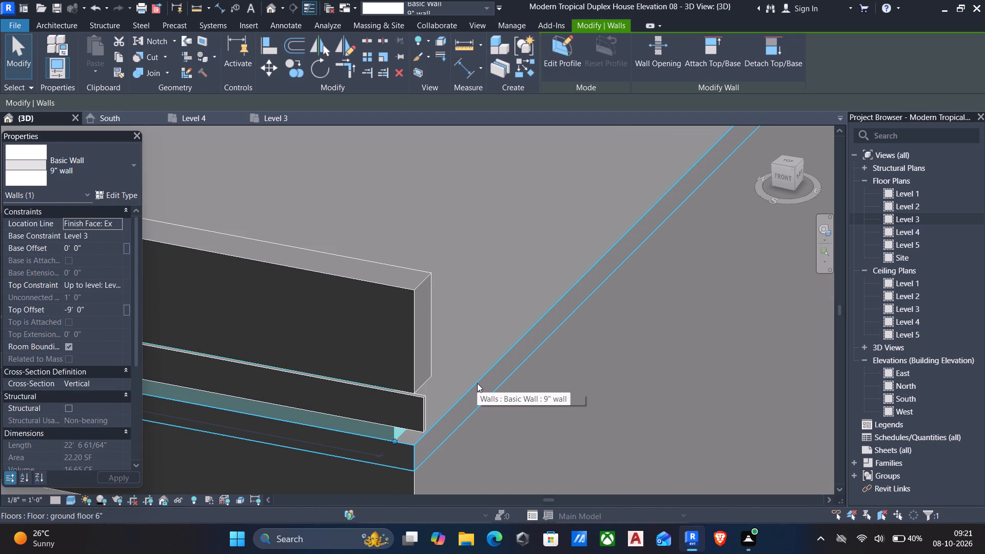
{"action": "type", "text": "al"}
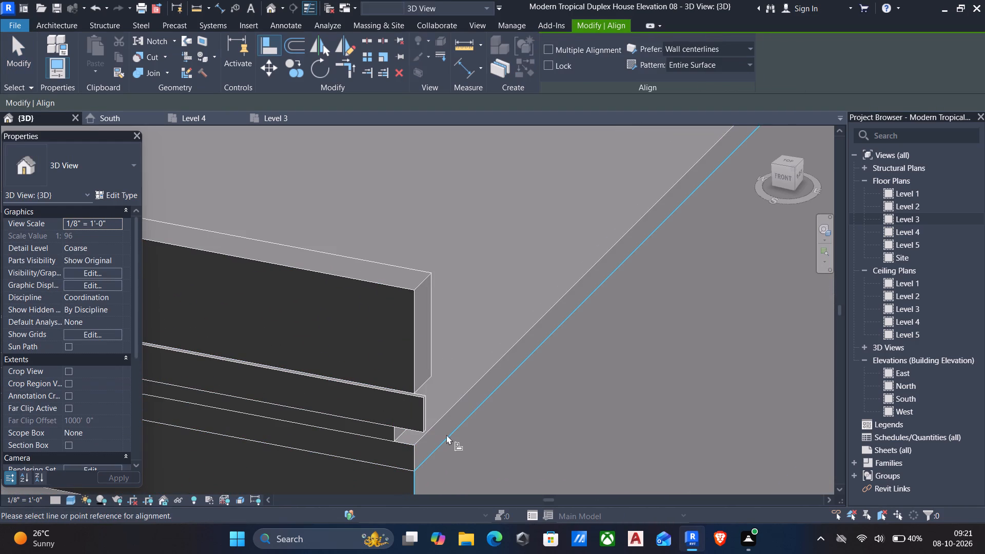
{"action": "left_click", "coordinate": [444, 433]}
{"action": "left_click", "coordinate": [400, 431]}
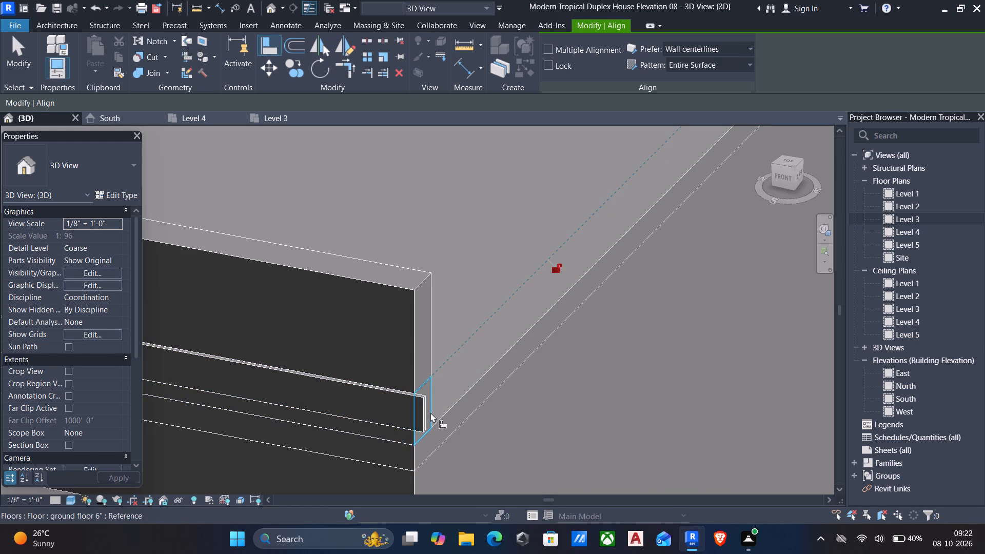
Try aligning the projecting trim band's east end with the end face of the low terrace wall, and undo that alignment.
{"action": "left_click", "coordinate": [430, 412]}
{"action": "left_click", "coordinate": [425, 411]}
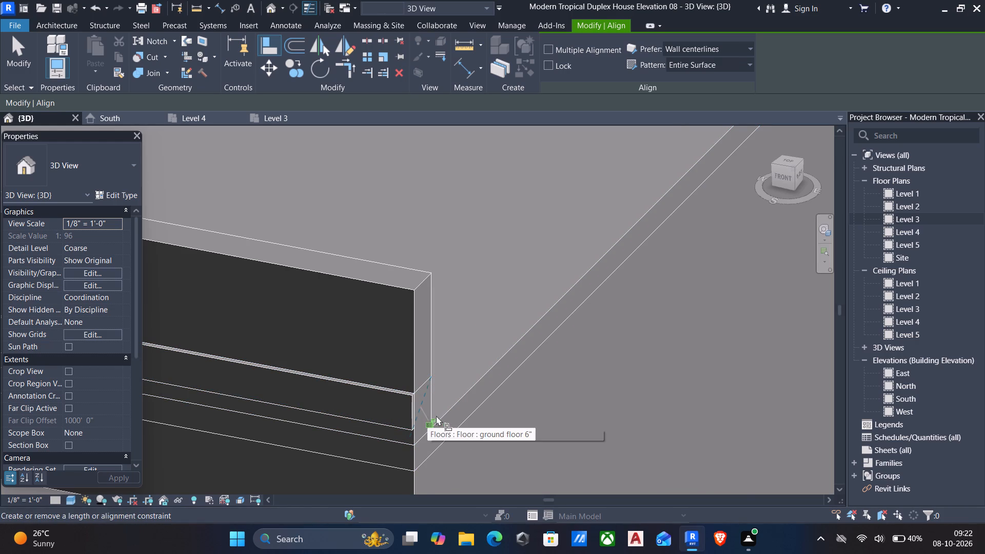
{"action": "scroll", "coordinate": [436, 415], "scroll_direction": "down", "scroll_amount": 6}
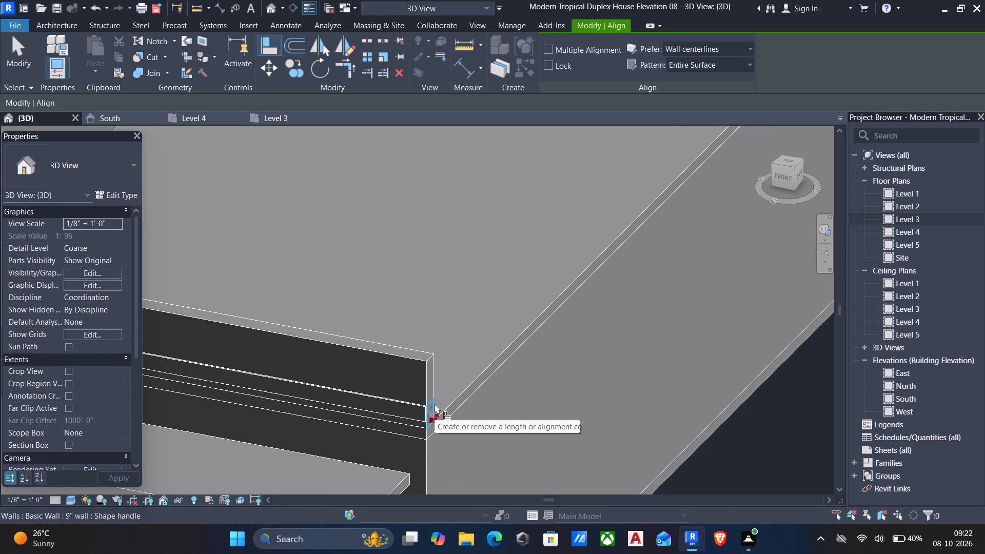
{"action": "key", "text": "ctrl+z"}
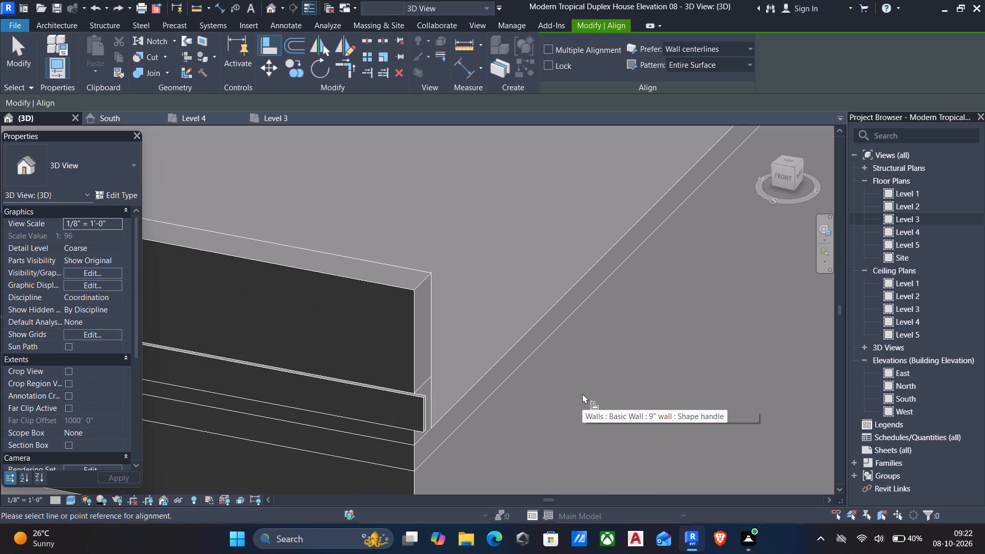
On the Level 3 plan, create a Handrail - Rectangular railing about 6'-0" long on the front low wall's centreline, from the raised parapet's end to the west wall.
{"action": "scroll", "coordinate": [583, 393], "scroll_direction": "down", "scroll_amount": 7}
{"action": "middle_click_drag", "start_coordinate": [590, 390], "coordinate": [664, 370]}
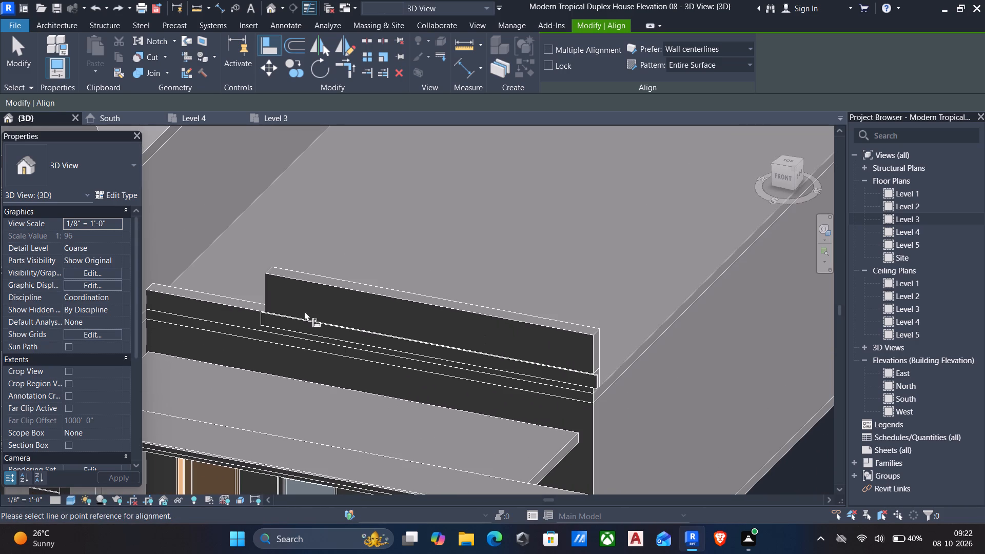
{"action": "scroll", "coordinate": [341, 291], "scroll_direction": "down", "scroll_amount": 4}
{"action": "middle_click_drag", "start_coordinate": [345, 290], "coordinate": [339, 328]}
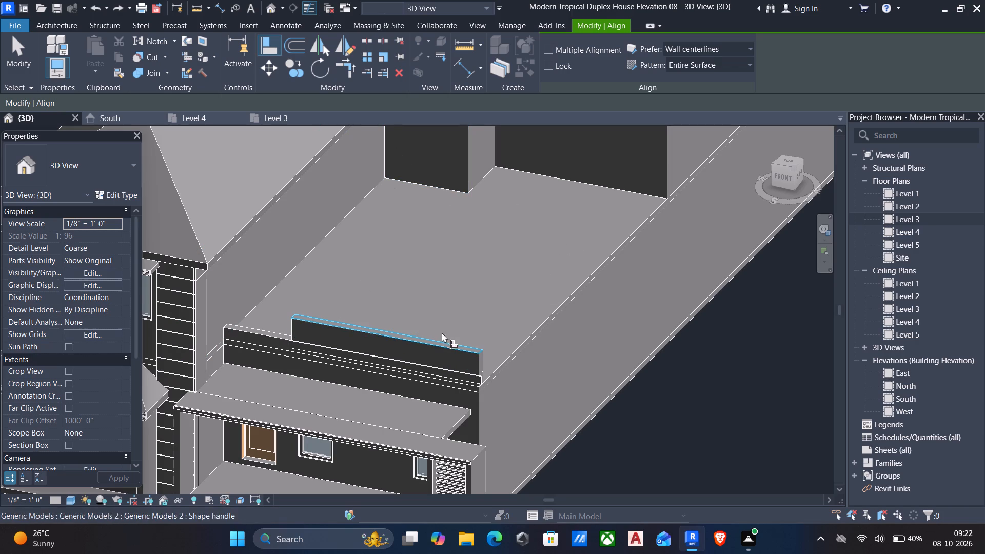
{"action": "double_click", "coordinate": [909, 210]}
{"action": "double_click", "coordinate": [900, 219]}
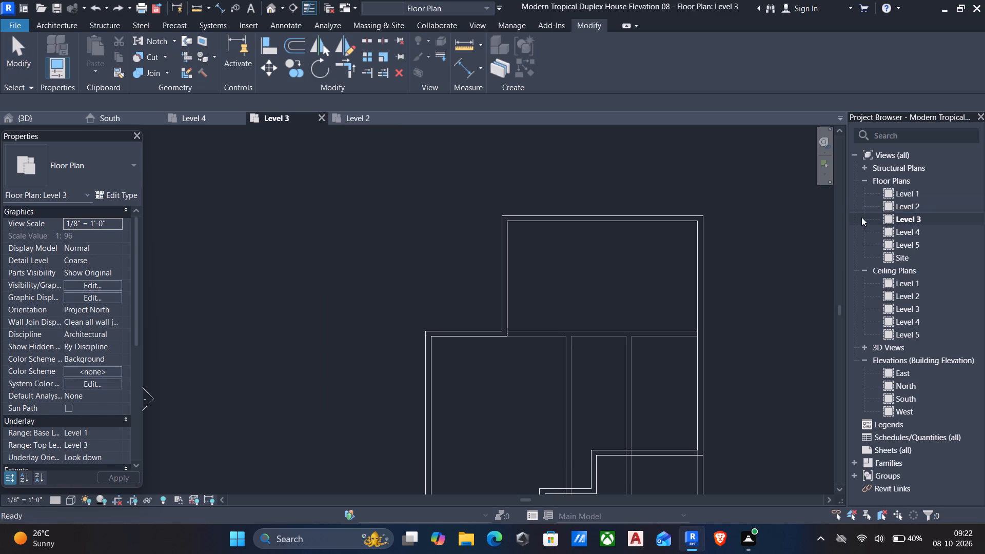
{"action": "scroll", "coordinate": [360, 290], "scroll_direction": "down", "scroll_amount": 5}
{"action": "left_click_drag", "start_coordinate": [313, 251], "coordinate": [457, 255]}
{"action": "scroll", "coordinate": [533, 383], "scroll_direction": "up", "scroll_amount": 5}
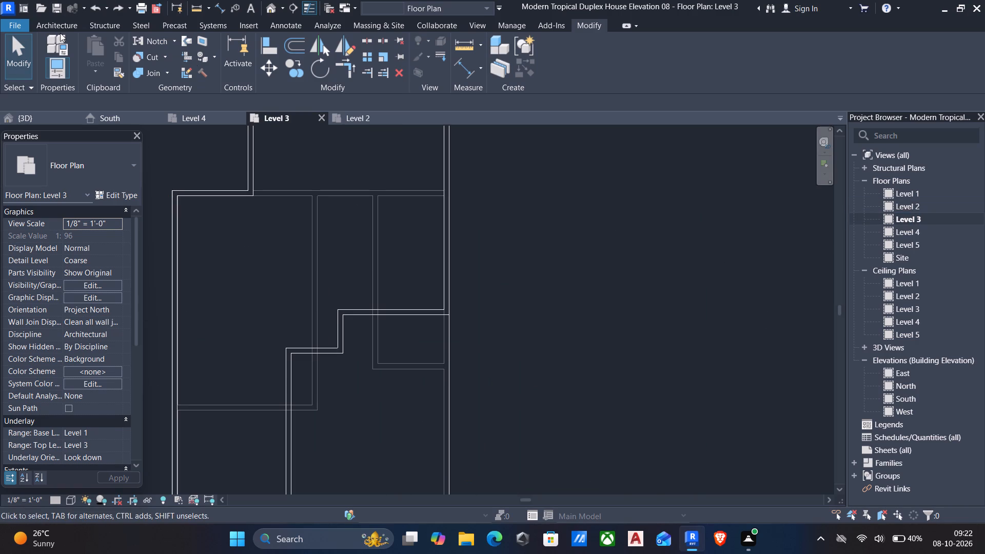
{"action": "left_click", "coordinate": [52, 23]}
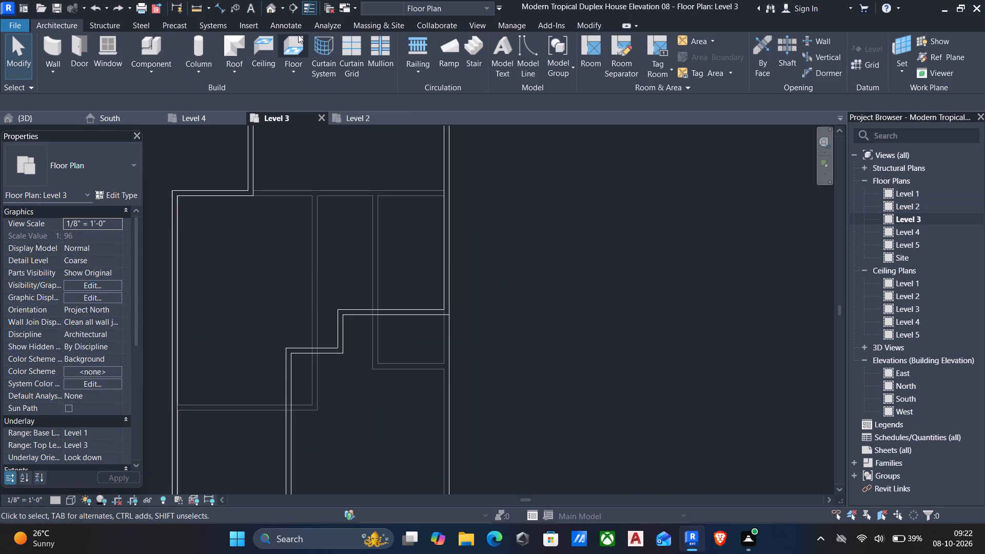
{"action": "left_click", "coordinate": [411, 39]}
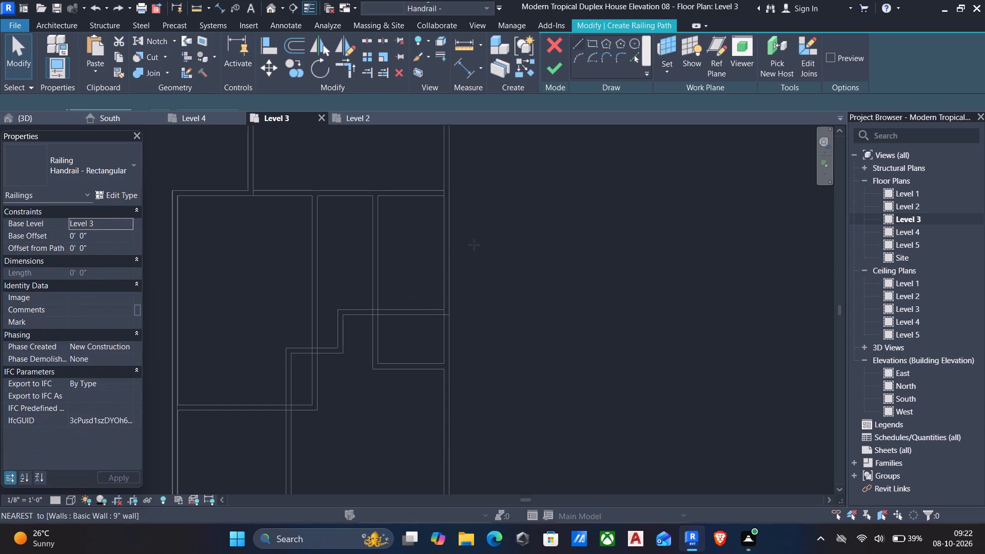
{"action": "scroll", "coordinate": [414, 234], "scroll_direction": "down", "scroll_amount": 6}
{"action": "scroll", "coordinate": [382, 382], "scroll_direction": "up", "scroll_amount": 5}
{"action": "middle_click_drag", "start_coordinate": [373, 393], "coordinate": [401, 363]}
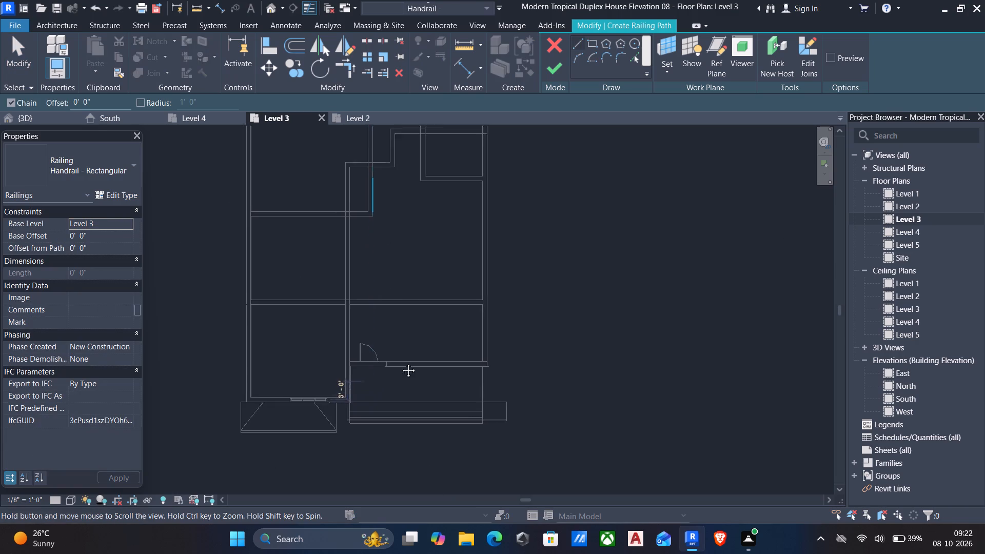
{"action": "middle_click_drag", "start_coordinate": [401, 363], "coordinate": [419, 348]}
{"action": "scroll", "coordinate": [416, 343], "scroll_direction": "up", "scroll_amount": 6}
{"action": "scroll", "coordinate": [468, 285], "scroll_direction": "up", "scroll_amount": 6}
{"action": "scroll", "coordinate": [378, 367], "scroll_direction": "up", "scroll_amount": 5}
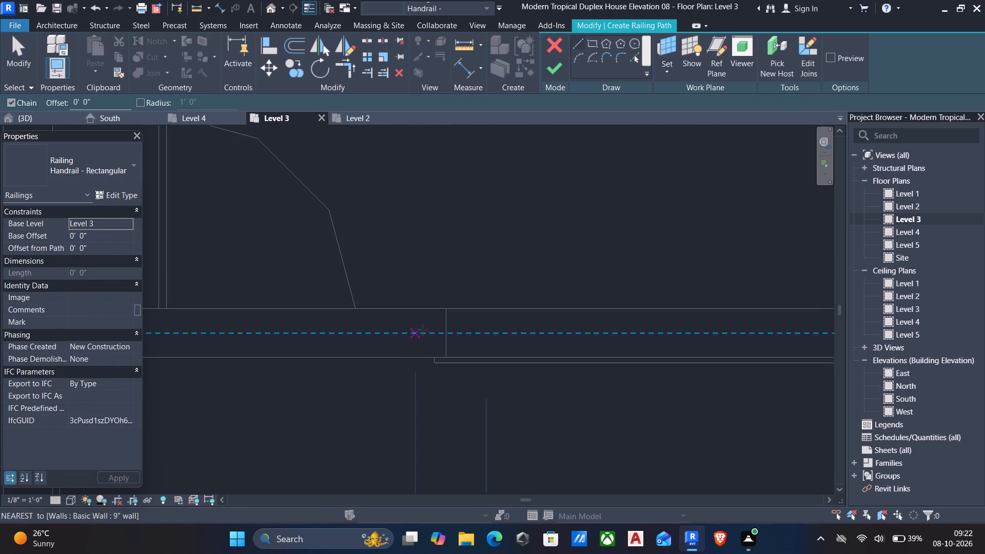
{"action": "left_click", "coordinate": [442, 331]}
{"action": "scroll", "coordinate": [369, 346], "scroll_direction": "down", "scroll_amount": 3}
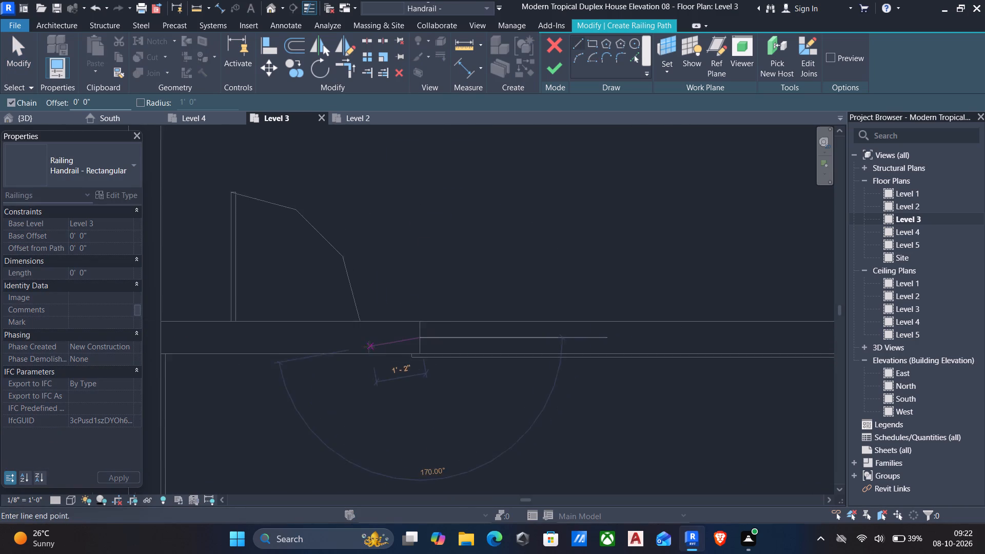
{"action": "middle_click_drag", "start_coordinate": [369, 347], "coordinate": [417, 329]}
{"action": "scroll", "coordinate": [113, 283], "scroll_direction": "up", "scroll_amount": 2}
{"action": "left_click", "coordinate": [207, 321]}
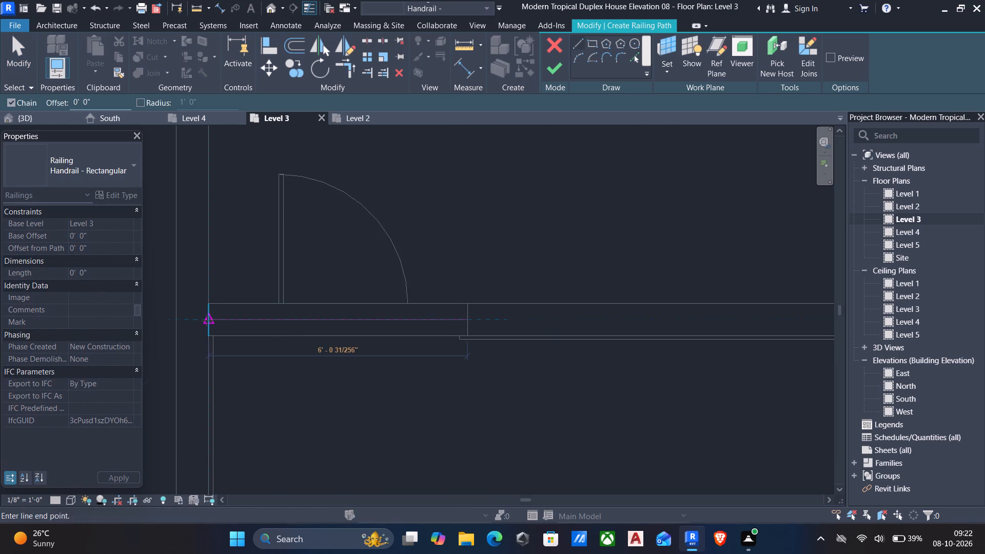
{"action": "key", "text": "Escape"}
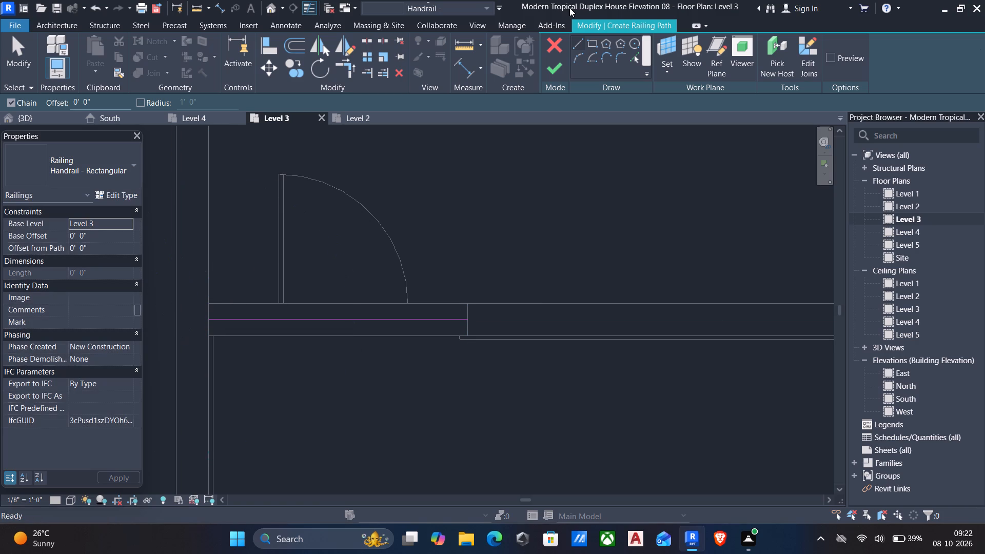
{"action": "left_click", "coordinate": [555, 68]}
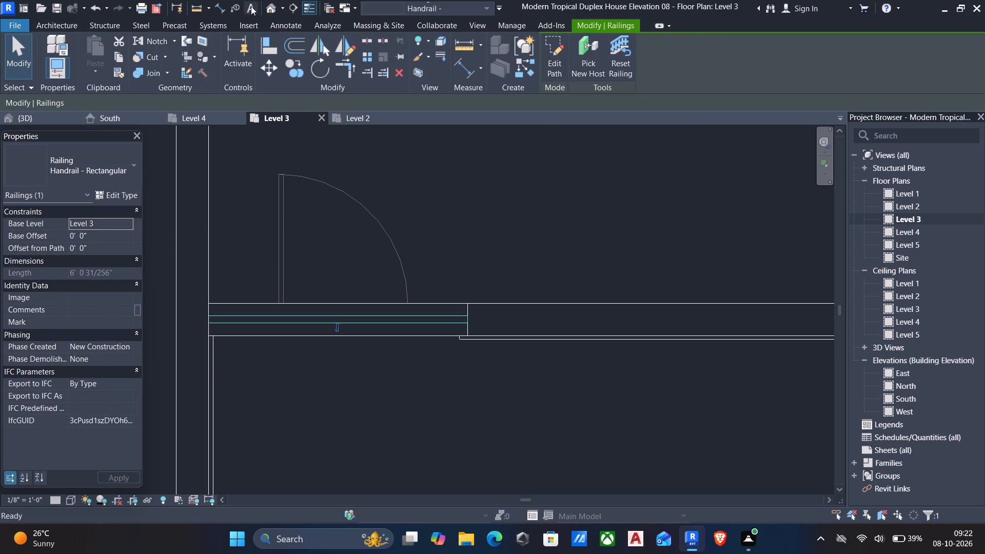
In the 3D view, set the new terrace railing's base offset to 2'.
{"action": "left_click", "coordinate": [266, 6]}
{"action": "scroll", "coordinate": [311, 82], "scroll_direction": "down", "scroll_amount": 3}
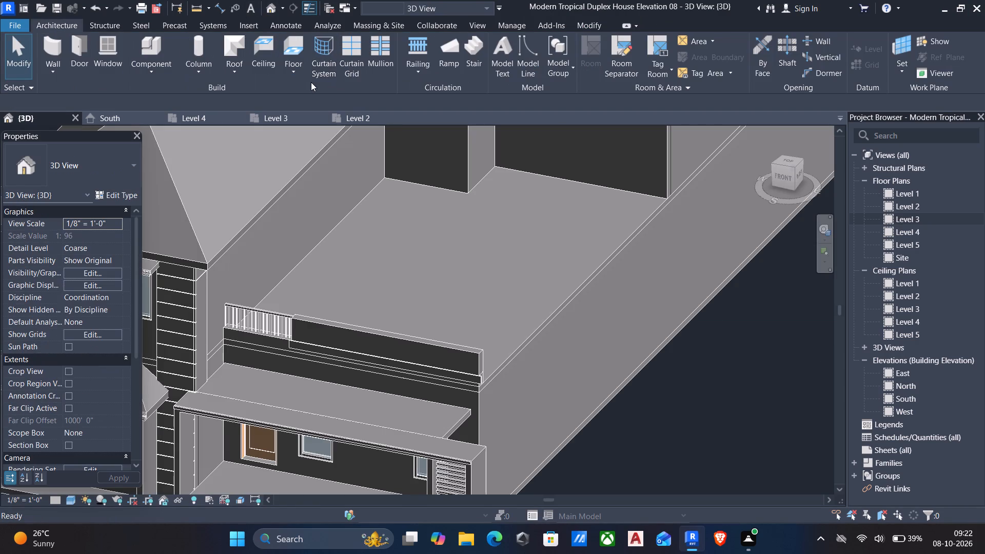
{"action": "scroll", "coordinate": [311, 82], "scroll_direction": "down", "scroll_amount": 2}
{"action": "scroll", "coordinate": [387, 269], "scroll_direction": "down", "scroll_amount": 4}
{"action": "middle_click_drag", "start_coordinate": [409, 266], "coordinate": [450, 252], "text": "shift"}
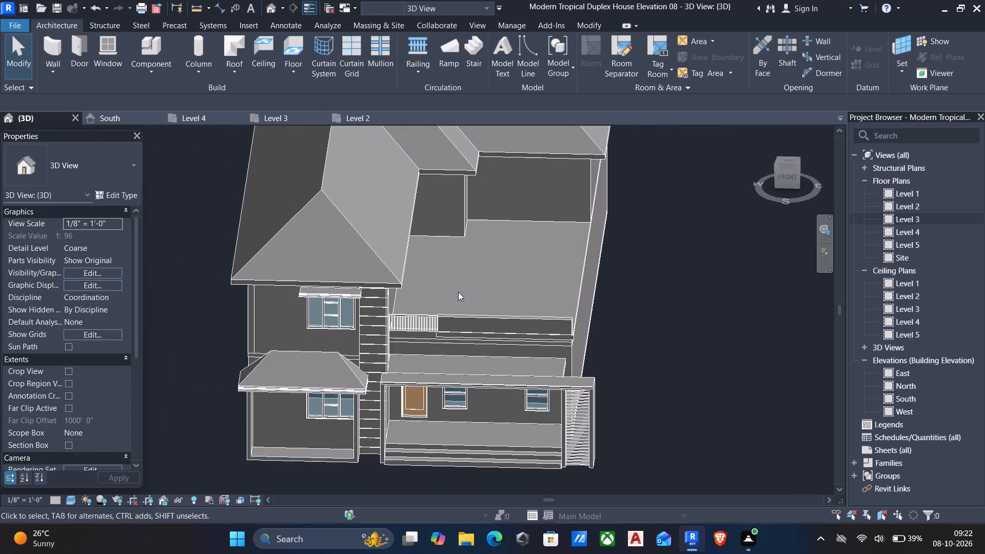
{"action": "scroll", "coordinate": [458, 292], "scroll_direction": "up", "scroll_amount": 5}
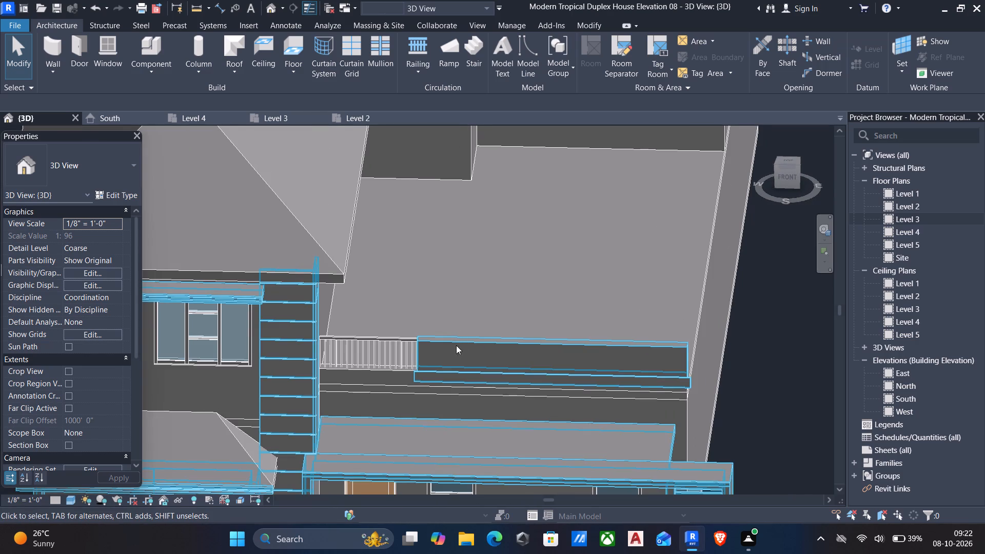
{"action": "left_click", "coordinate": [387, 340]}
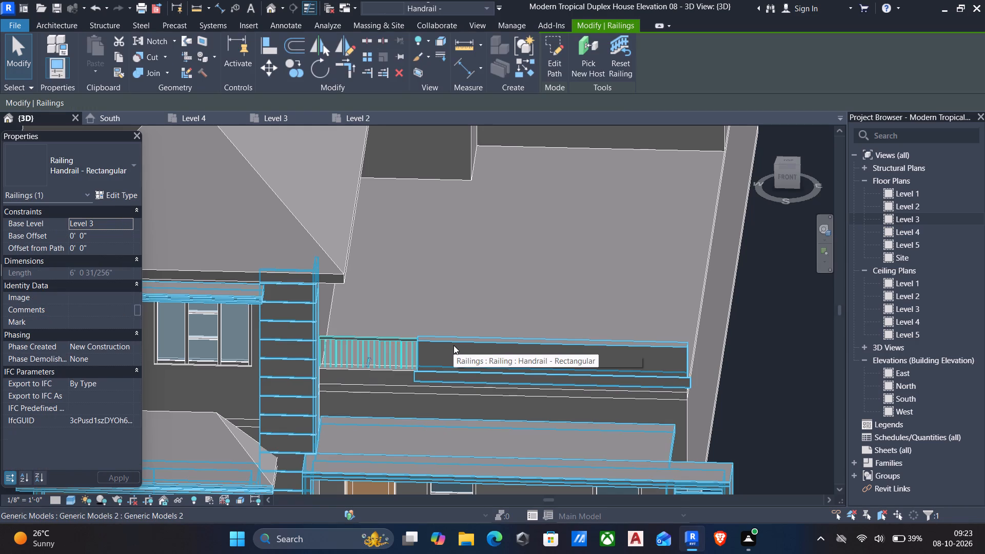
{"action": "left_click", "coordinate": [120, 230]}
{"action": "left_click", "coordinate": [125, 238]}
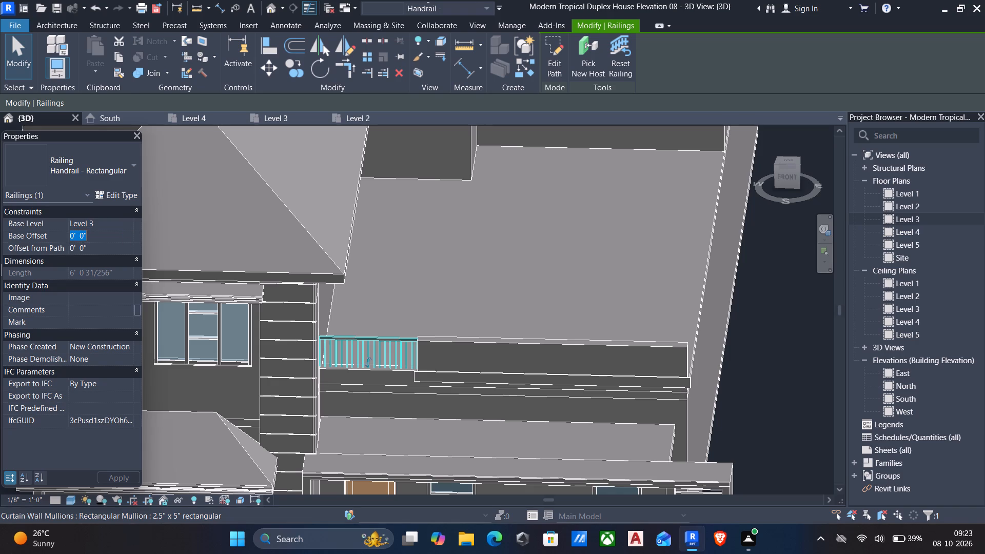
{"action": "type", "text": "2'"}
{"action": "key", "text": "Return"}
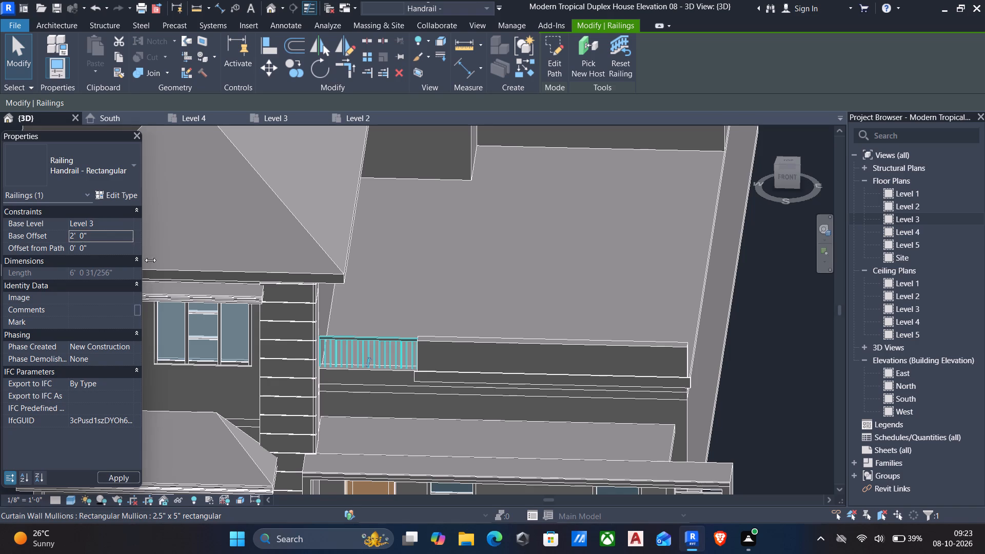
Set the terrace railing's base offset to 1'.
{"action": "left_click", "coordinate": [111, 233]}
{"action": "key", "text": "1"}
{"action": "key", "text": "apostrophe"}
{"action": "key", "text": "Return"}
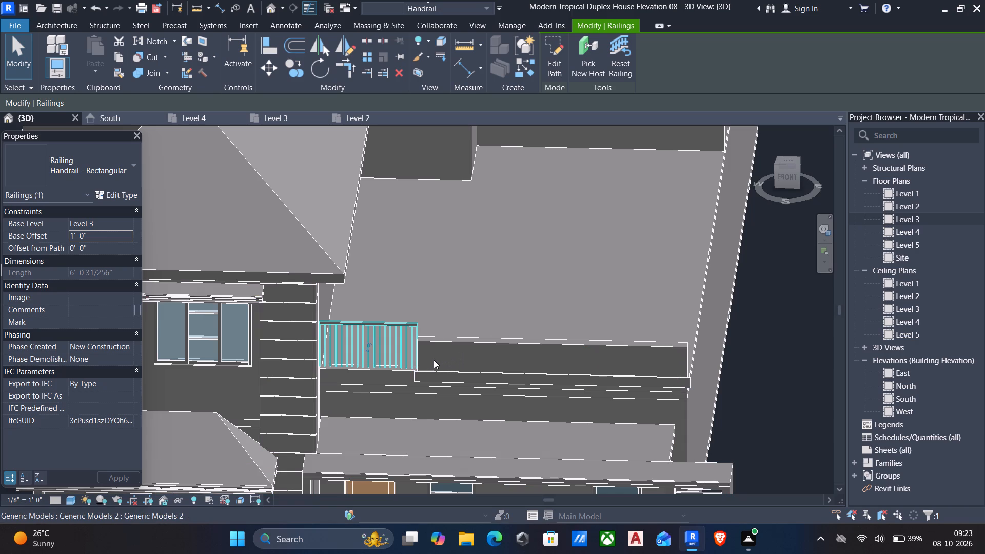
Examine from the front how the railing sits against the low wall and the adjacent raised parapet.
{"action": "left_click", "coordinate": [788, 176]}
{"action": "scroll", "coordinate": [560, 184], "scroll_direction": "down", "scroll_amount": 7}
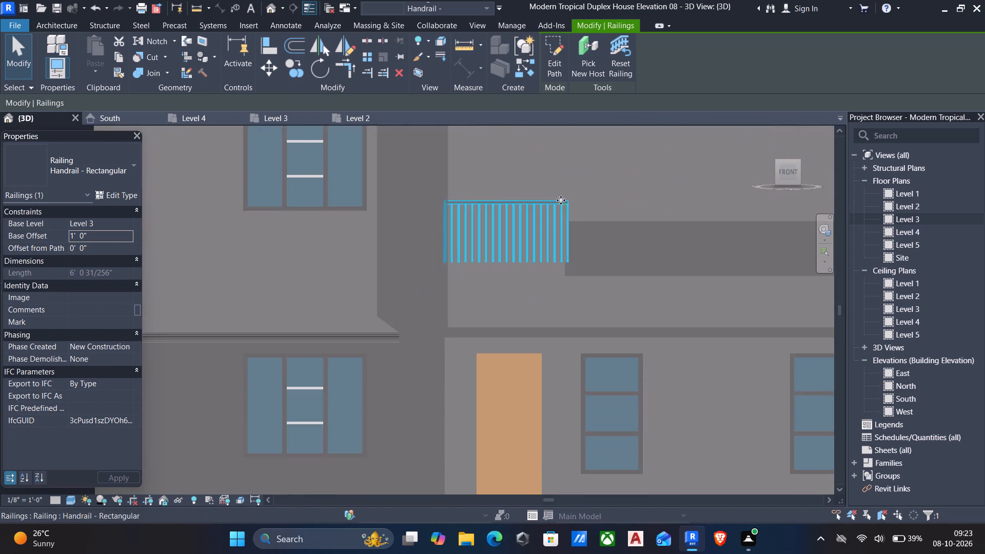
{"action": "scroll", "coordinate": [544, 247], "scroll_direction": "up", "scroll_amount": 5}
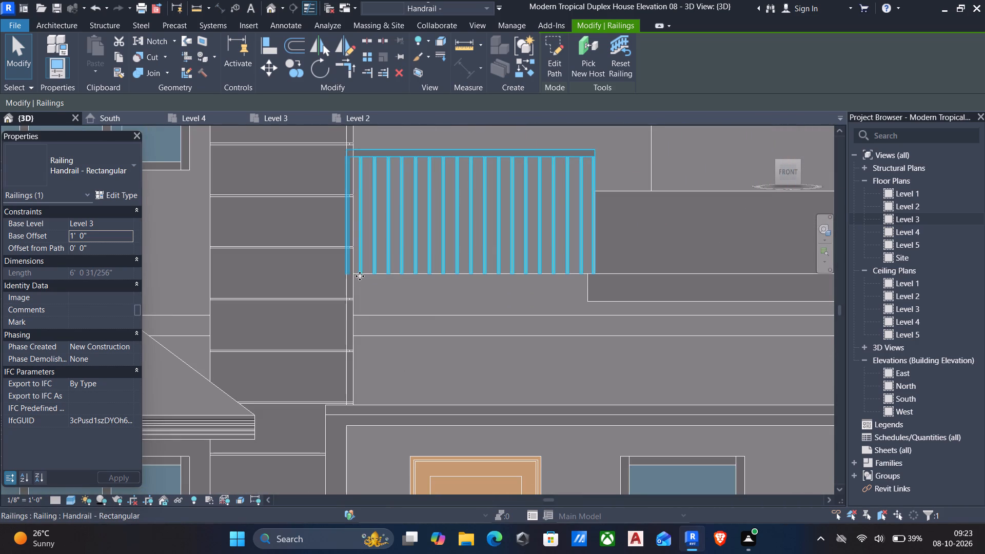
{"action": "scroll", "coordinate": [633, 319], "scroll_direction": "down", "scroll_amount": 7}
{"action": "middle_click_drag", "start_coordinate": [630, 315], "coordinate": [571, 331]}
{"action": "middle_click_drag", "start_coordinate": [561, 333], "coordinate": [452, 317]}
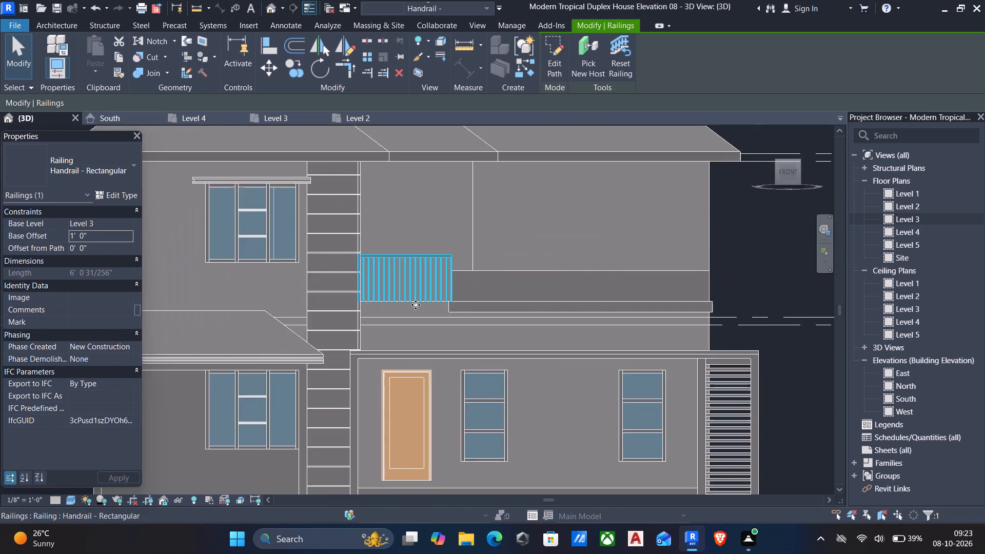
Examine the terrace railing from the side, the back and the front to check how it meets the low wall and house wall.
{"action": "scroll", "coordinate": [416, 305], "scroll_direction": "down", "scroll_amount": 2}
{"action": "scroll", "coordinate": [289, 318], "scroll_direction": "down", "scroll_amount": 4}
{"action": "middle_click_drag", "start_coordinate": [299, 300], "coordinate": [164, 325], "text": "shift"}
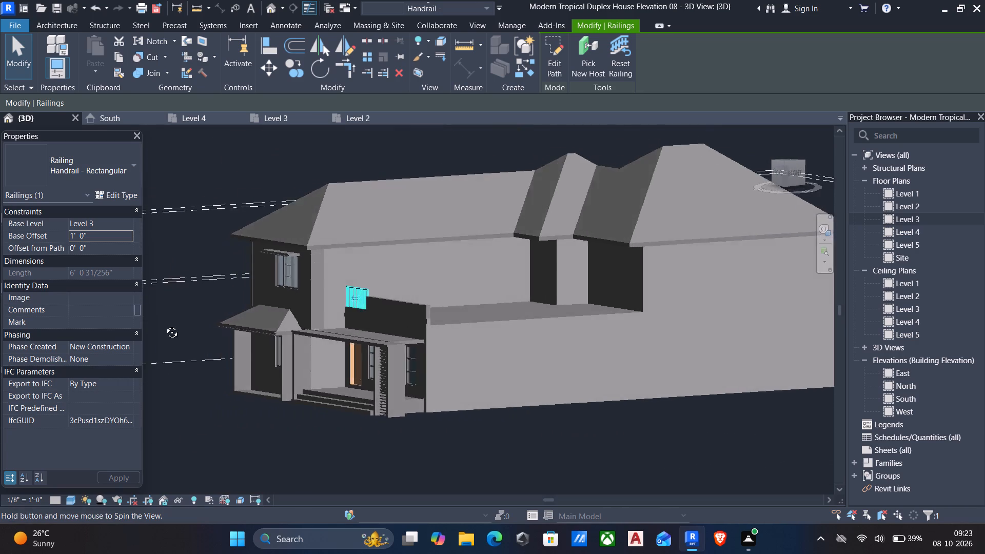
{"action": "middle_click_drag", "start_coordinate": [164, 325], "coordinate": [163, 325], "text": "shift"}
{"action": "middle_click_drag", "start_coordinate": [163, 325], "coordinate": [76, 397], "text": "shift"}
{"action": "scroll", "coordinate": [380, 331], "scroll_direction": "up", "scroll_amount": 4}
{"action": "scroll", "coordinate": [378, 330], "scroll_direction": "down", "scroll_amount": 5, "text": "shift"}
{"action": "middle_click_drag", "start_coordinate": [378, 330], "coordinate": [316, 309], "text": "shift"}
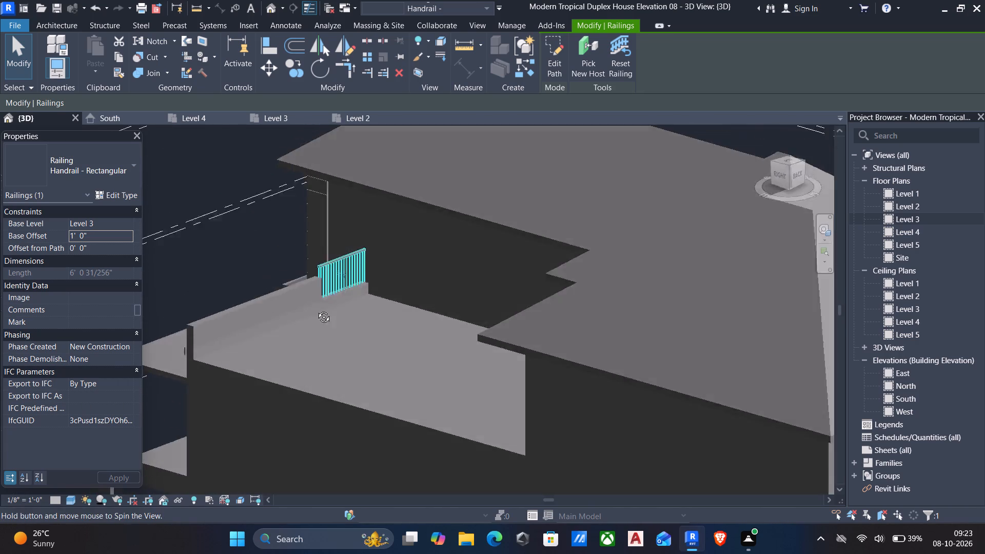
{"action": "middle_click_drag", "start_coordinate": [316, 309], "coordinate": [303, 288], "text": "shift"}
{"action": "scroll", "coordinate": [302, 271], "scroll_direction": "up", "scroll_amount": 7}
{"action": "scroll", "coordinate": [396, 342], "scroll_direction": "up", "scroll_amount": 7}
{"action": "scroll", "coordinate": [399, 347], "scroll_direction": "down", "scroll_amount": 14}
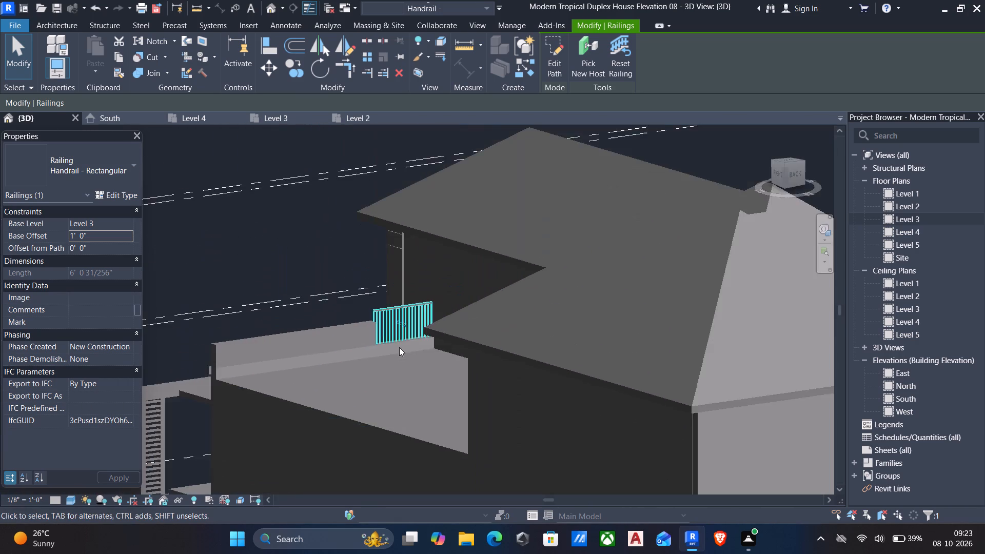
{"action": "middle_click_drag", "start_coordinate": [399, 347], "coordinate": [719, 384], "text": "shift"}
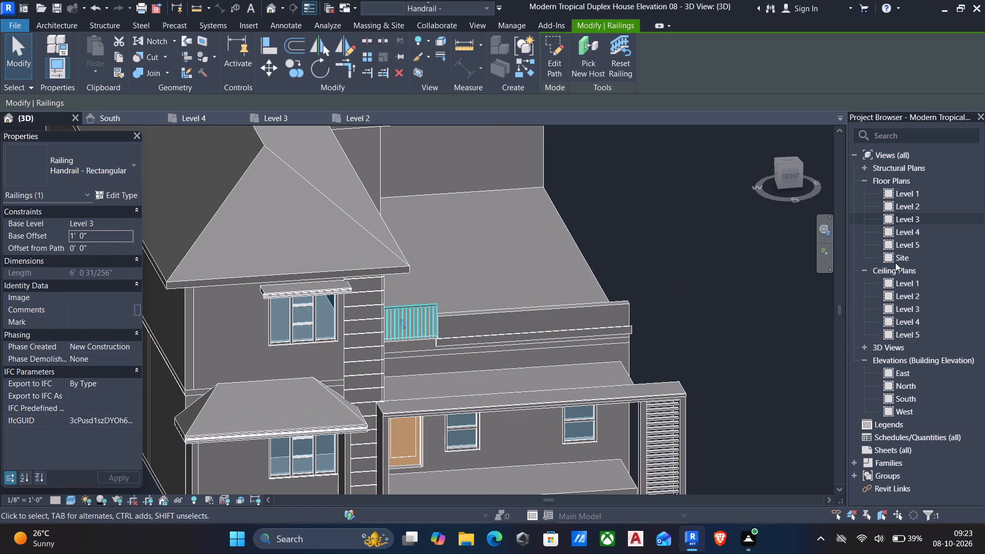
On the Level 4 plan, start a roof by footprint with slope-defining lines offset 2' outside the terrace's front and east edges.
{"action": "double_click", "coordinate": [909, 235]}
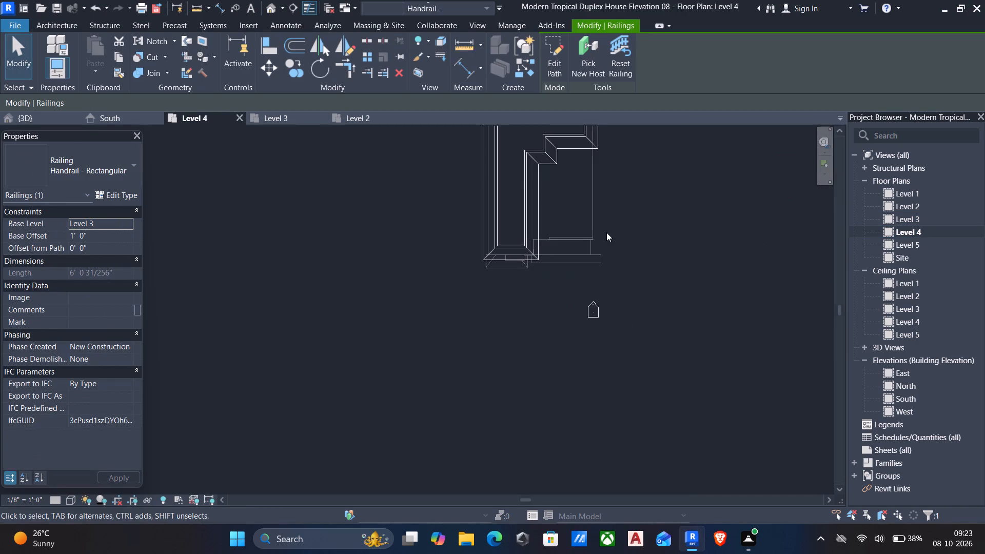
{"action": "left_click", "coordinate": [68, 28]}
{"action": "left_click", "coordinate": [222, 74]}
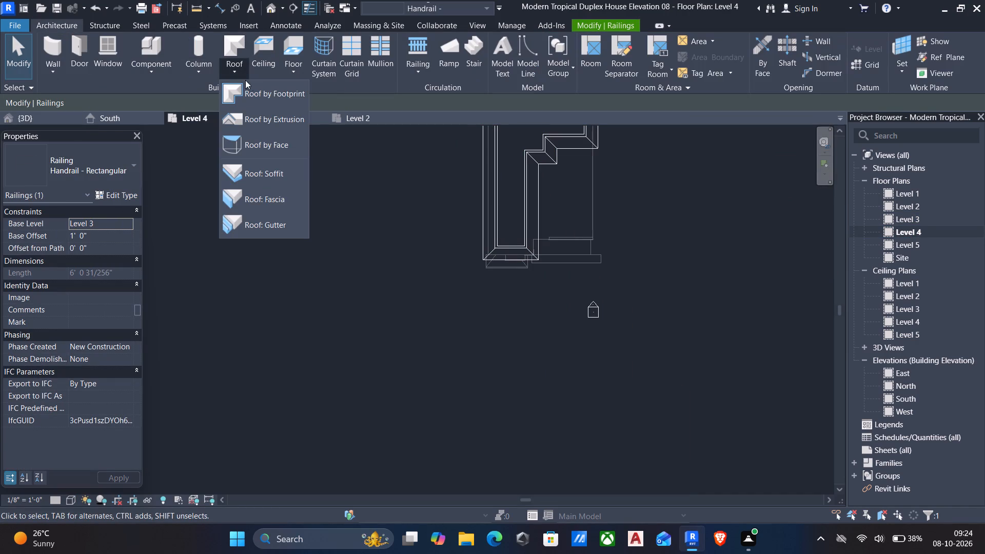
{"action": "left_click", "coordinate": [266, 93]}
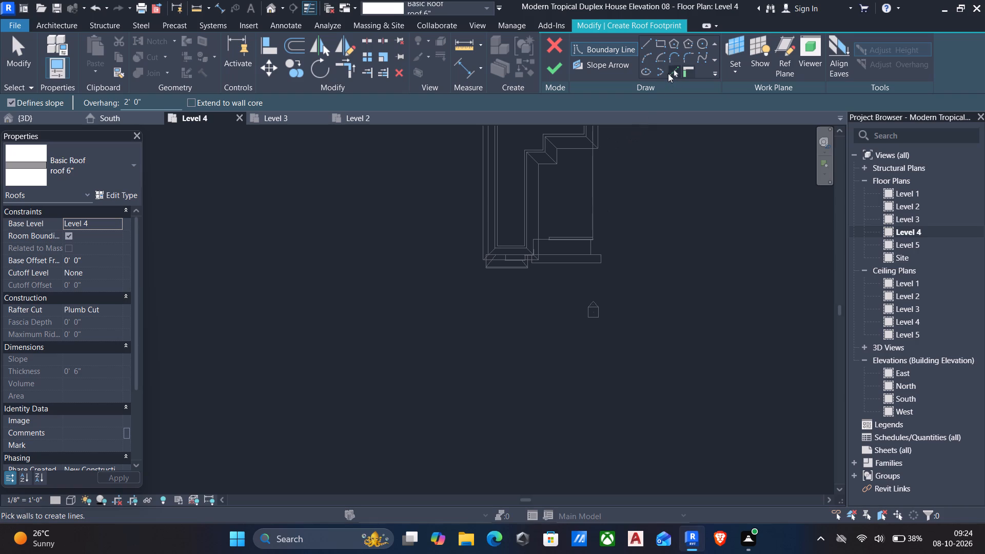
{"action": "left_click", "coordinate": [678, 68]}
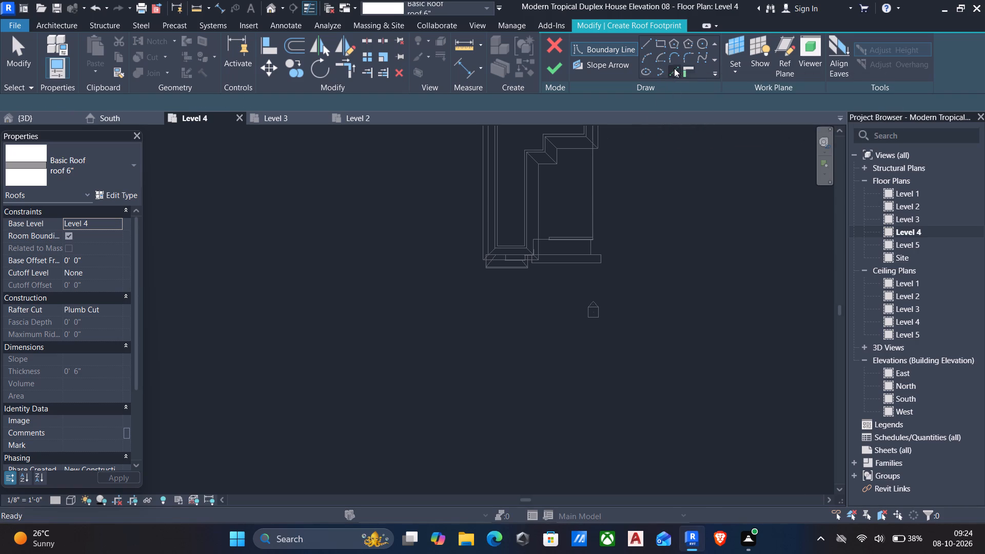
{"action": "left_click_drag", "start_coordinate": [162, 102], "coordinate": [0, 91]}
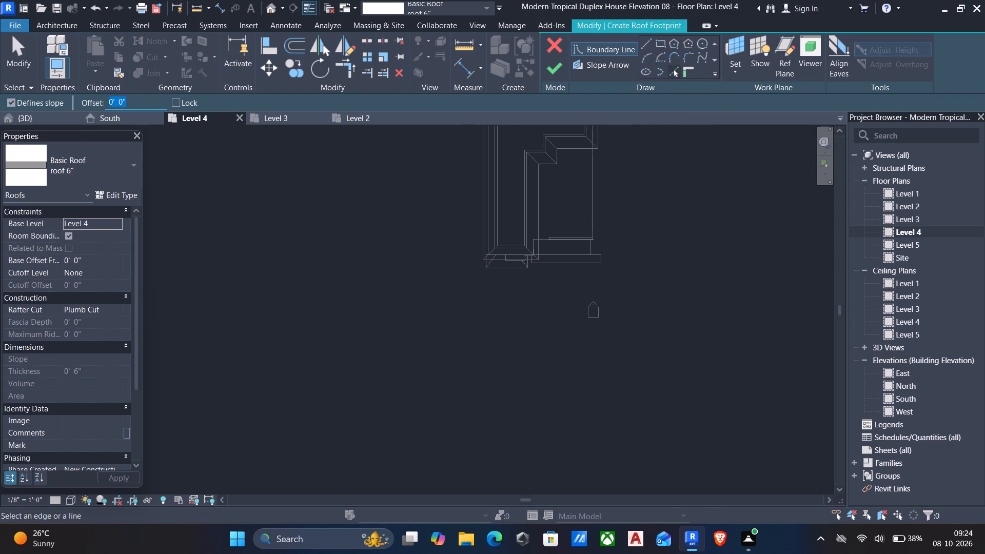
{"action": "left_click_drag", "start_coordinate": [0, 91], "coordinate": [0, 85]}
{"action": "type", "text": "2'"}
{"action": "key", "text": "Return"}
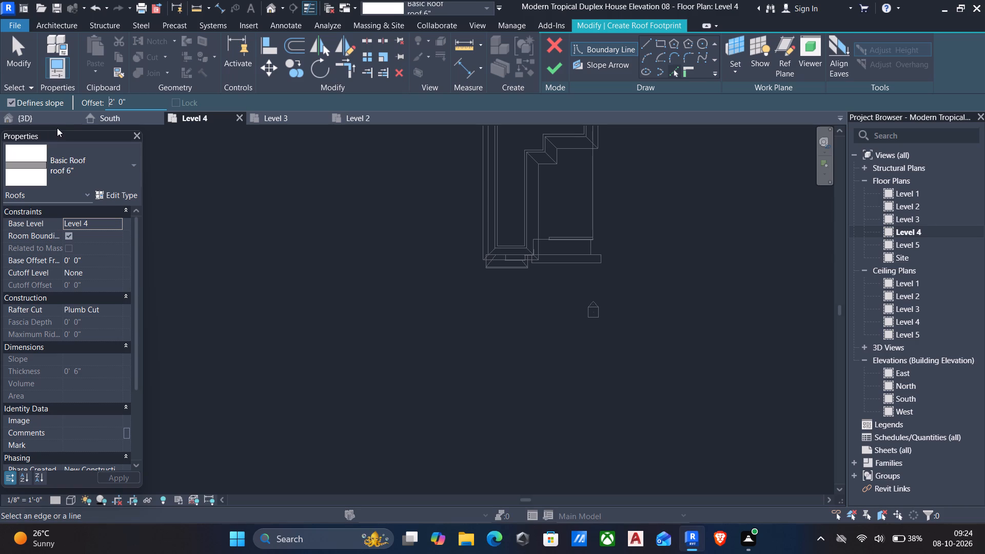
{"action": "scroll", "coordinate": [607, 280], "scroll_direction": "up", "scroll_amount": 3}
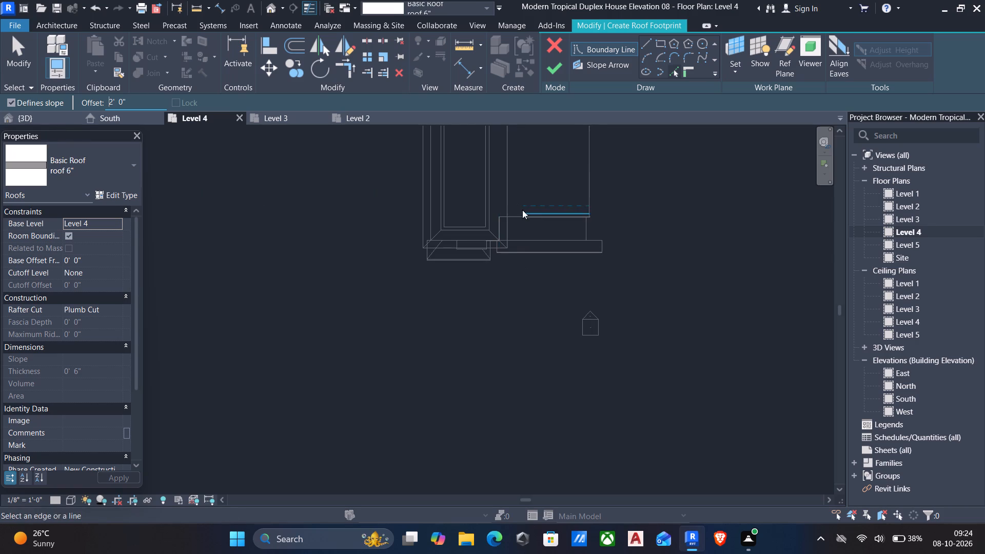
{"action": "left_click", "coordinate": [554, 219]}
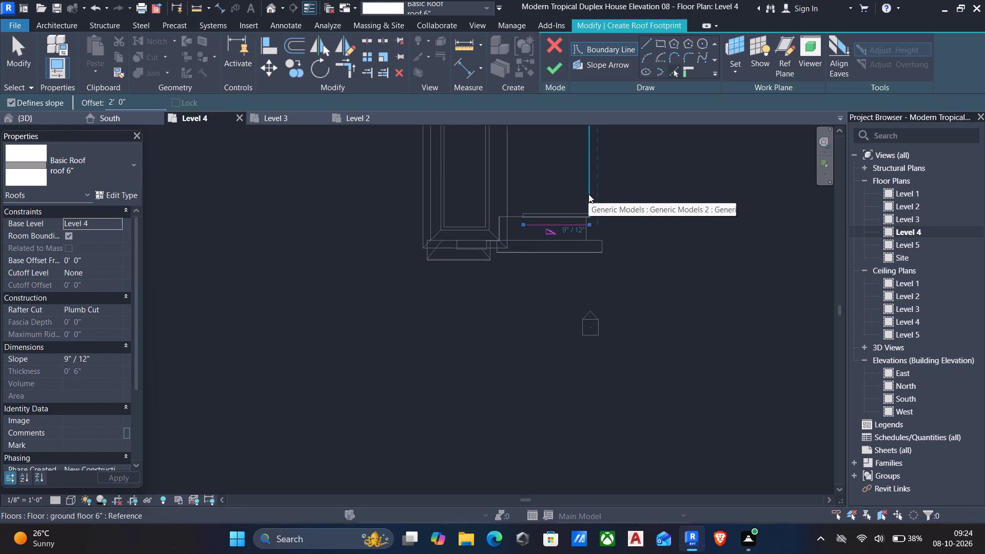
{"action": "left_click", "coordinate": [588, 194]}
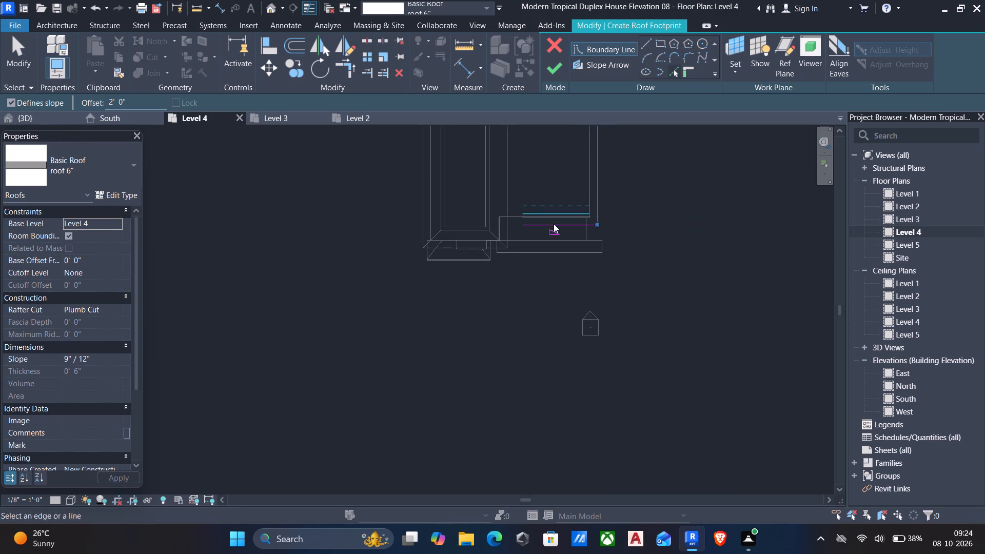
From the front line's west end, draw slope-defining west and back boundary lines at 2' offset, making the footprint about 24'-6" deep.
{"action": "scroll", "coordinate": [558, 223], "scroll_direction": "down", "scroll_amount": 5}
{"action": "middle_click_drag", "start_coordinate": [558, 223], "coordinate": [592, 244]}
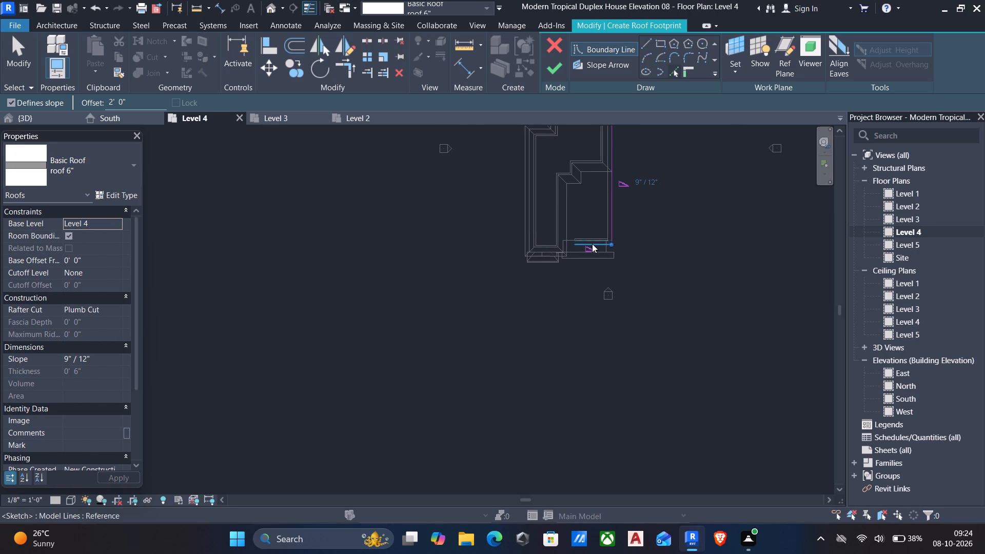
{"action": "left_click", "coordinate": [648, 41]}
{"action": "scroll", "coordinate": [597, 276], "scroll_direction": "up", "scroll_amount": 5}
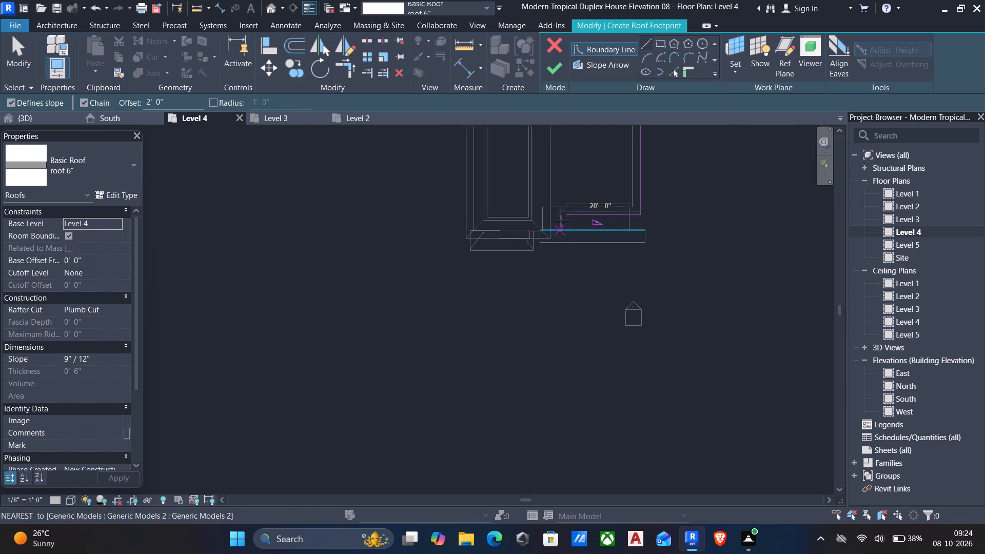
{"action": "scroll", "coordinate": [564, 218], "scroll_direction": "up", "scroll_amount": 5}
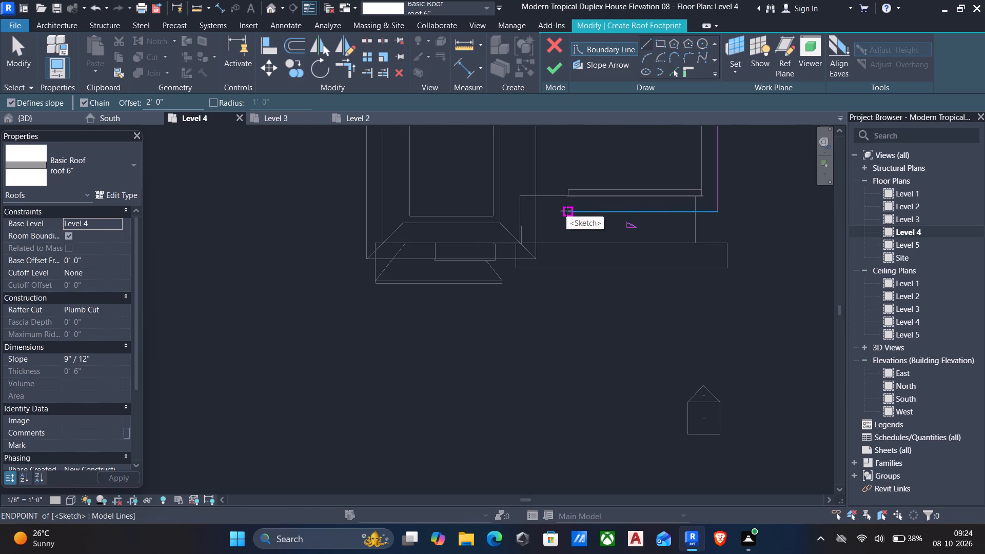
{"action": "left_click", "coordinate": [566, 211]}
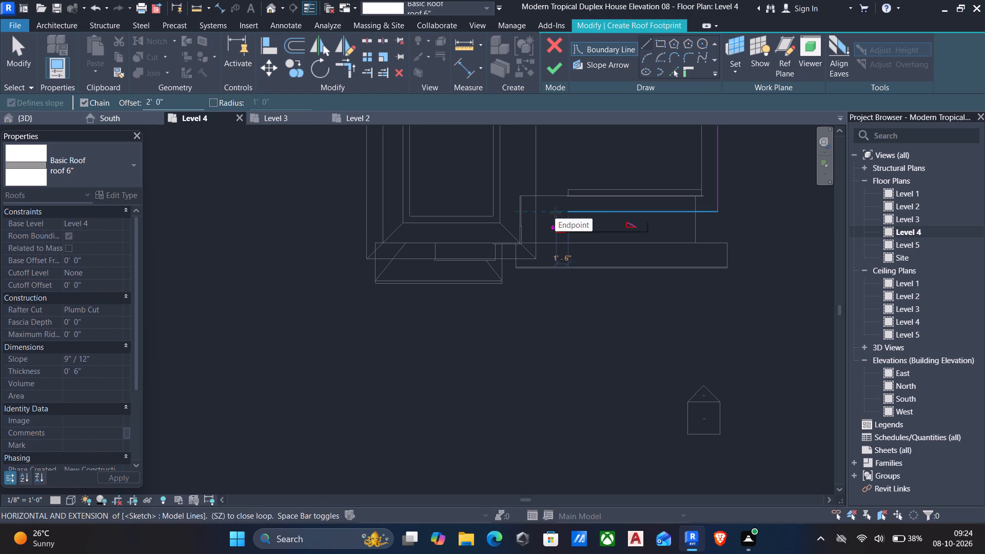
{"action": "left_click", "coordinate": [555, 213]}
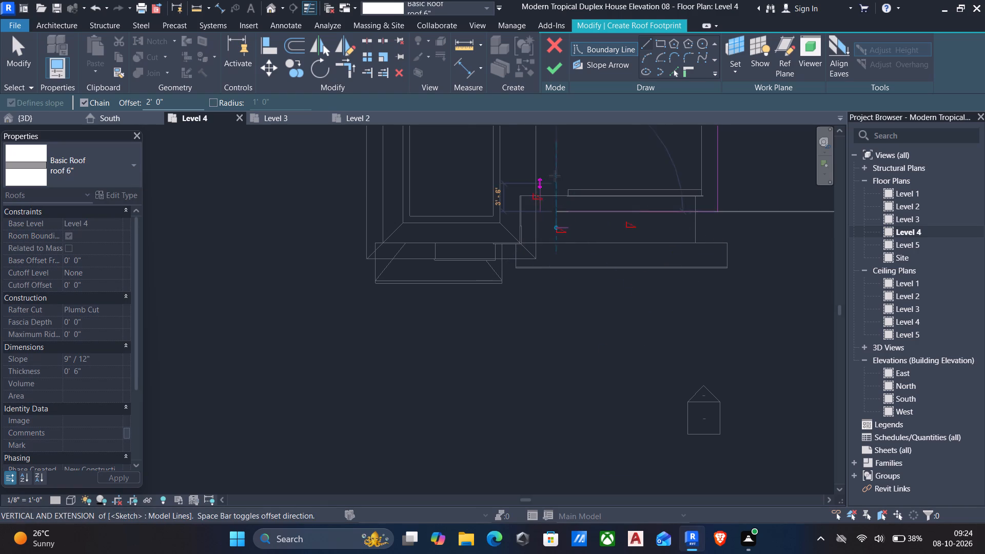
{"action": "scroll", "coordinate": [555, 174], "scroll_direction": "down", "scroll_amount": 3}
{"action": "middle_click_drag", "start_coordinate": [555, 174], "coordinate": [559, 385]}
{"action": "scroll", "coordinate": [553, 212], "scroll_direction": "down", "scroll_amount": 1}
{"action": "scroll", "coordinate": [560, 385], "scroll_direction": "up", "scroll_amount": 1}
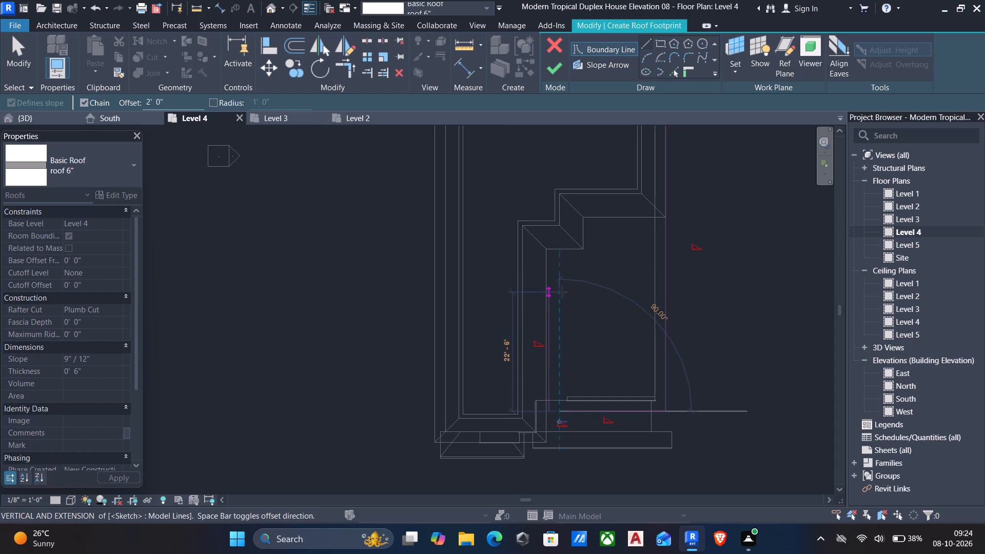
{"action": "left_click", "coordinate": [562, 292]}
{"action": "left_click", "coordinate": [663, 295]}
{"action": "key", "text": "Escape"}
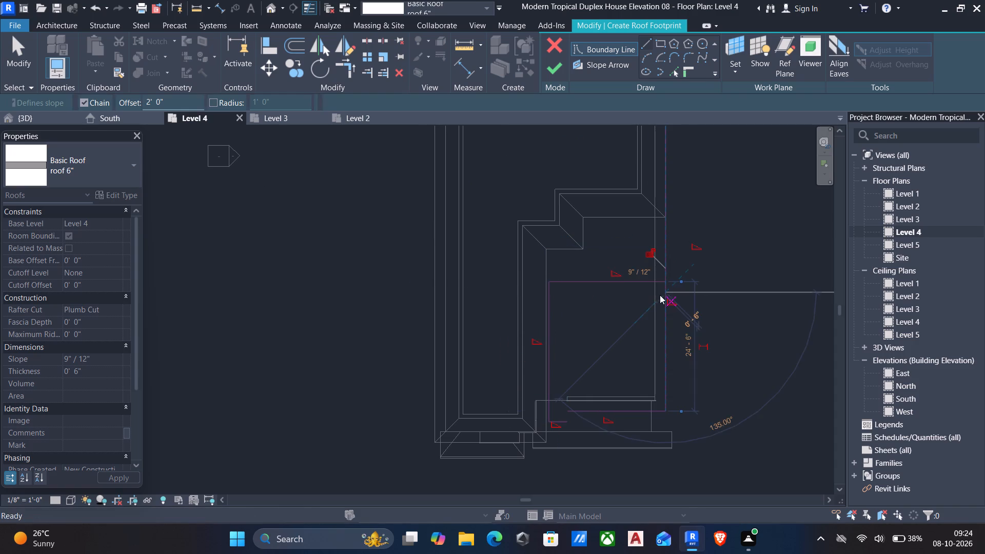
{"action": "key", "text": "Escape"}
Trim the east boundary line to the back line and the front line to the west line to close the footprint's corners.
{"action": "type", "text": "tr"}
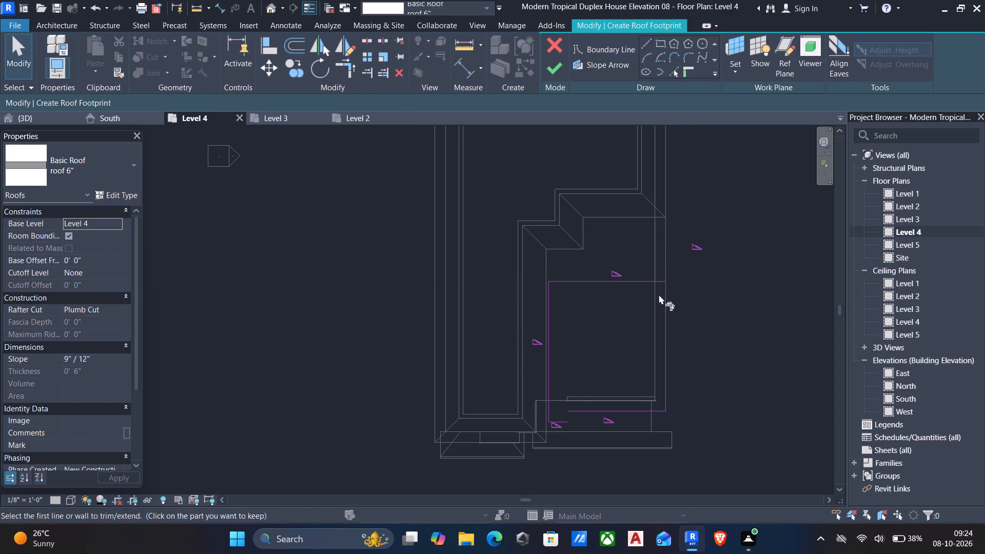
{"action": "left_click", "coordinate": [664, 310]}
{"action": "left_click", "coordinate": [642, 281]}
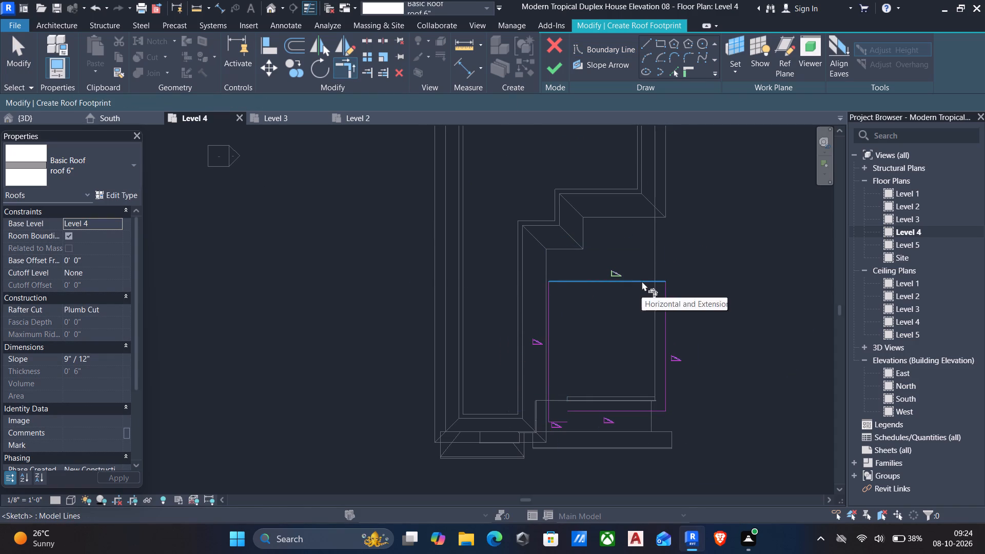
{"action": "scroll", "coordinate": [644, 280], "scroll_direction": "down", "scroll_amount": 6}
{"action": "key", "text": "Escape"}
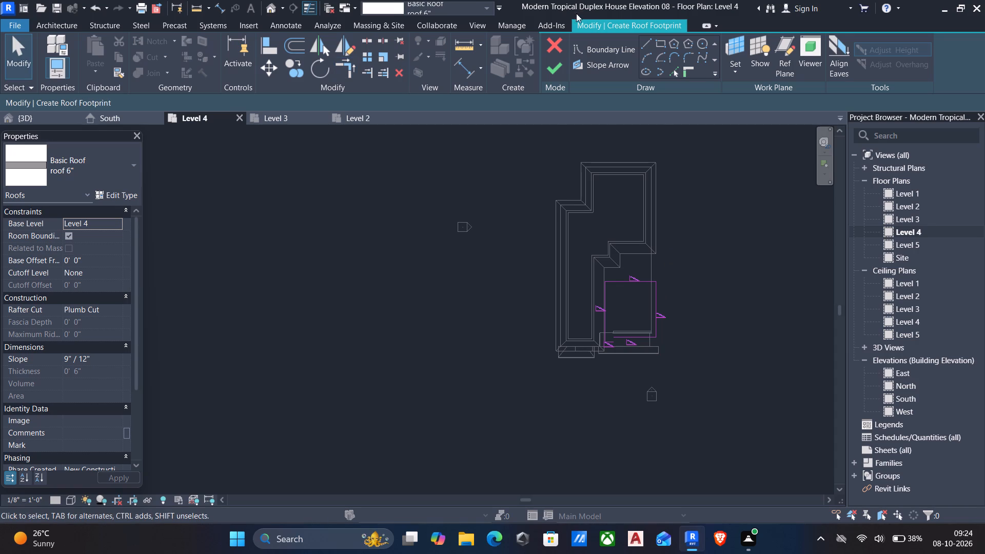
{"action": "scroll", "coordinate": [605, 350], "scroll_direction": "up", "scroll_amount": 5}
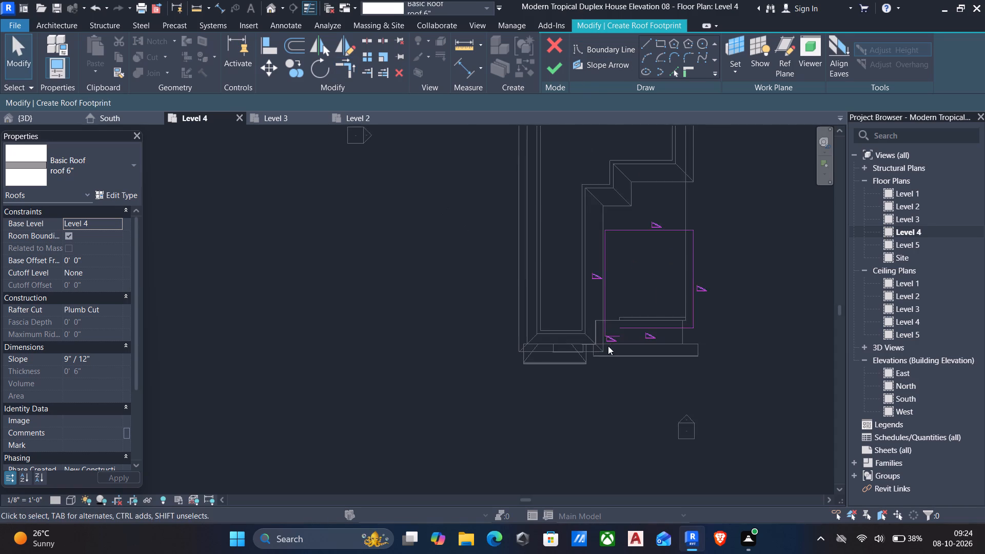
{"action": "scroll", "coordinate": [615, 340], "scroll_direction": "up", "scroll_amount": 11}
{"action": "scroll", "coordinate": [712, 259], "scroll_direction": "down", "scroll_amount": 5}
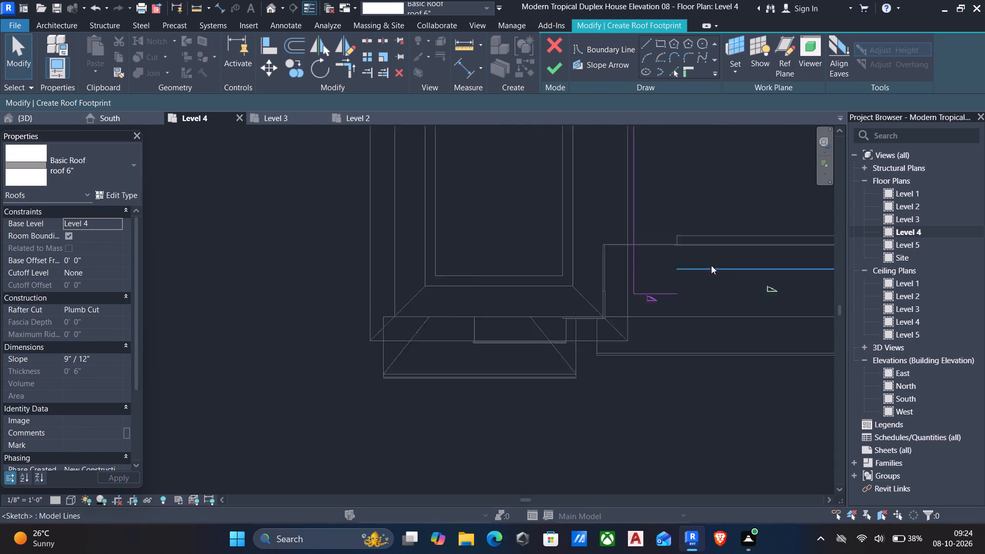
{"action": "scroll", "coordinate": [711, 265], "scroll_direction": "down", "scroll_amount": 5}
{"action": "scroll", "coordinate": [715, 275], "scroll_direction": "up", "scroll_amount": 1}
{"action": "type", "text": "tr"}
{"action": "left_click", "coordinate": [710, 273]}
{"action": "left_click", "coordinate": [674, 254]}
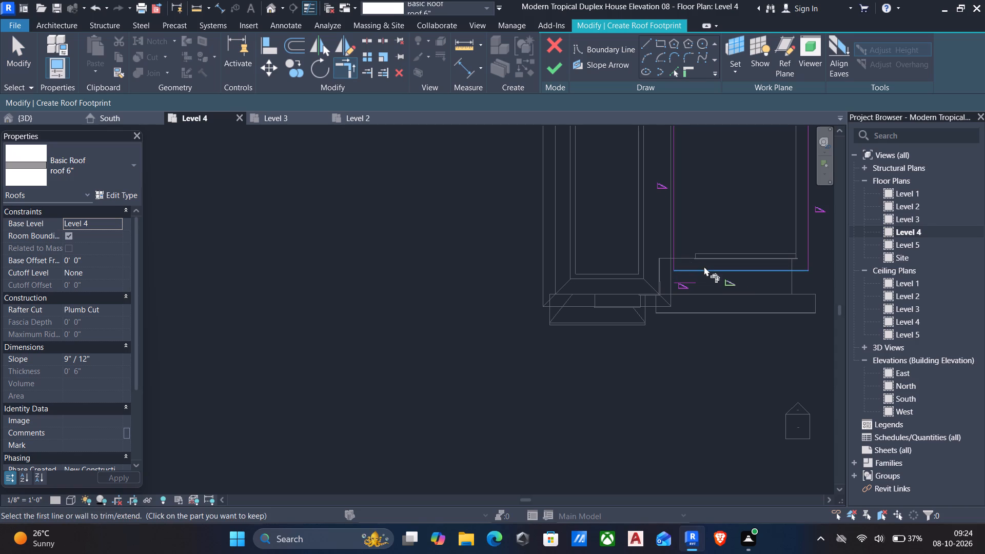
{"action": "key", "text": "Escape"}
Delete the leftover 3'-6" segment in front of the footprint and finish the roof 6" with its 9"/12" slopes.
{"action": "left_click", "coordinate": [691, 280]}
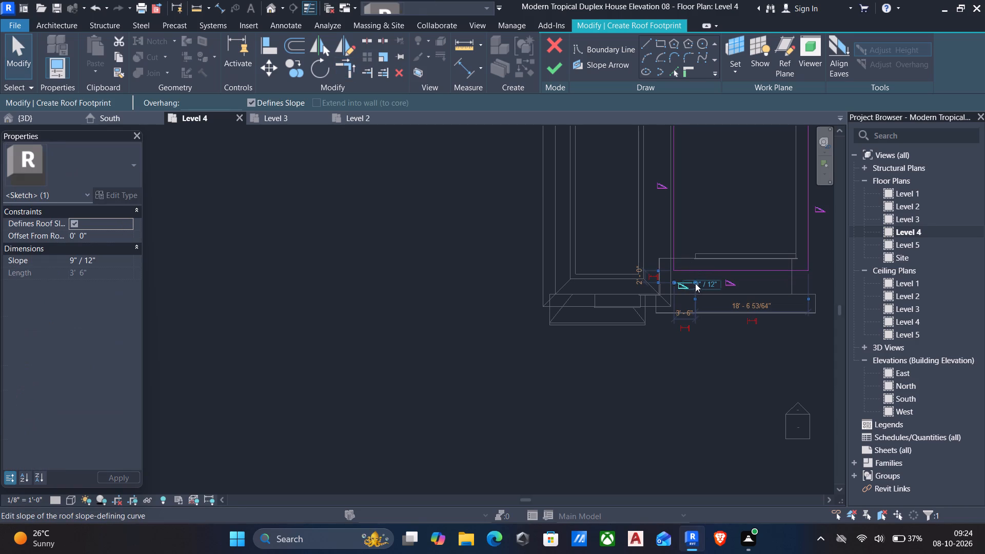
{"action": "key", "text": "Delete"}
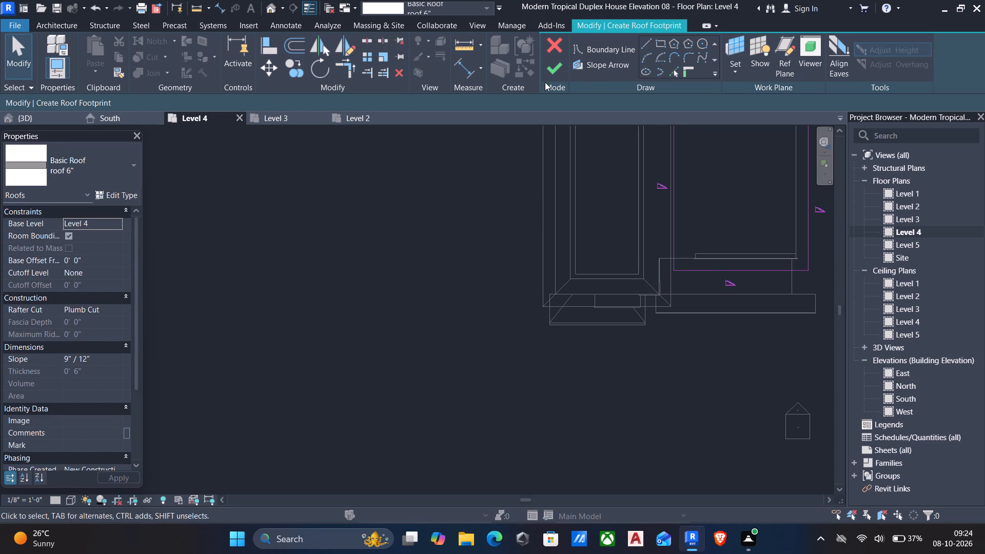
{"action": "left_click", "coordinate": [555, 67]}
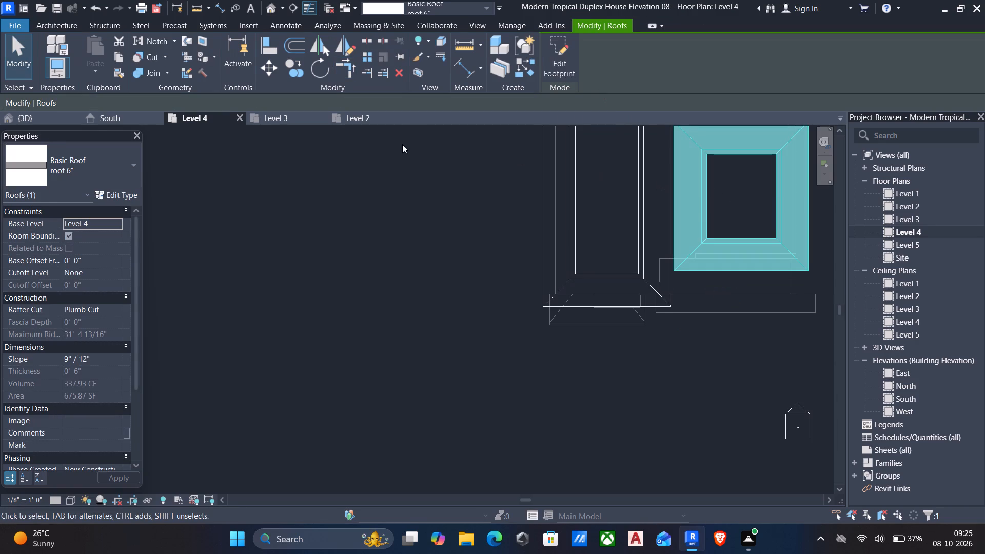
In the 3D view, examine the new terrace hip roof from the front, side and above against the main roof and terrace.
{"action": "left_click", "coordinate": [266, 9]}
{"action": "scroll", "coordinate": [529, 224], "scroll_direction": "down", "scroll_amount": 6}
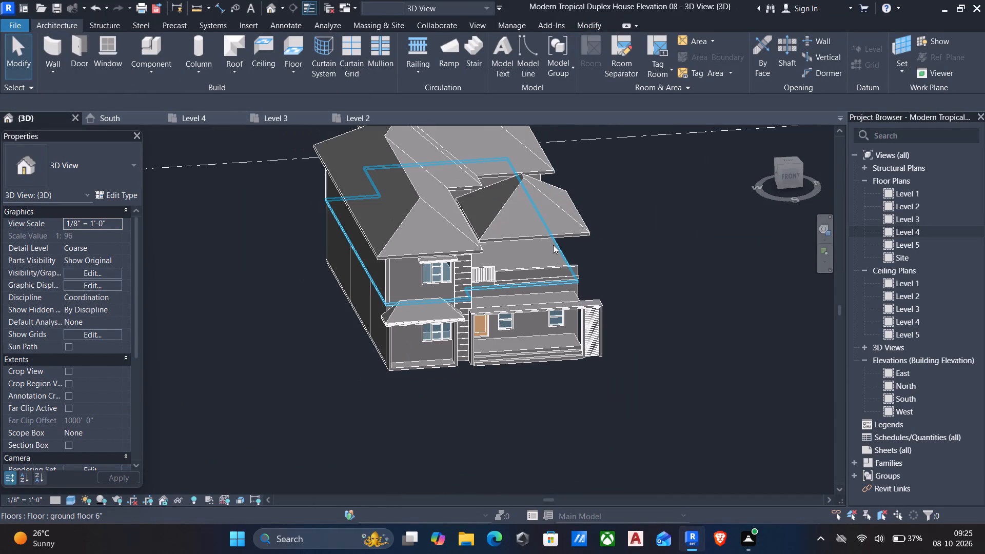
{"action": "middle_click_drag", "start_coordinate": [553, 245], "coordinate": [416, 203], "text": "shift"}
{"action": "scroll", "coordinate": [480, 234], "scroll_direction": "up", "scroll_amount": 5}
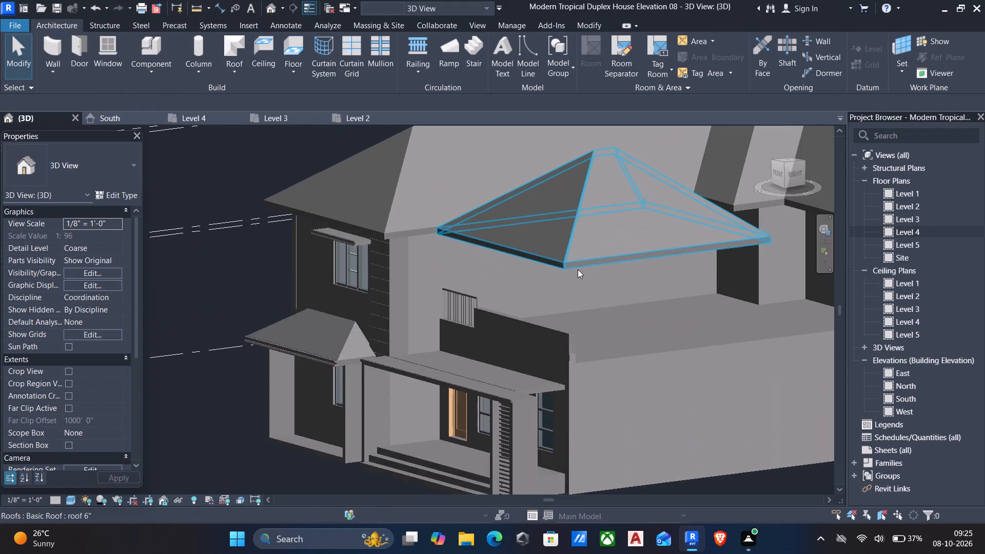
{"action": "scroll", "coordinate": [572, 270], "scroll_direction": "down", "scroll_amount": 6}
{"action": "middle_click_drag", "start_coordinate": [549, 281], "coordinate": [458, 300], "text": "shift"}
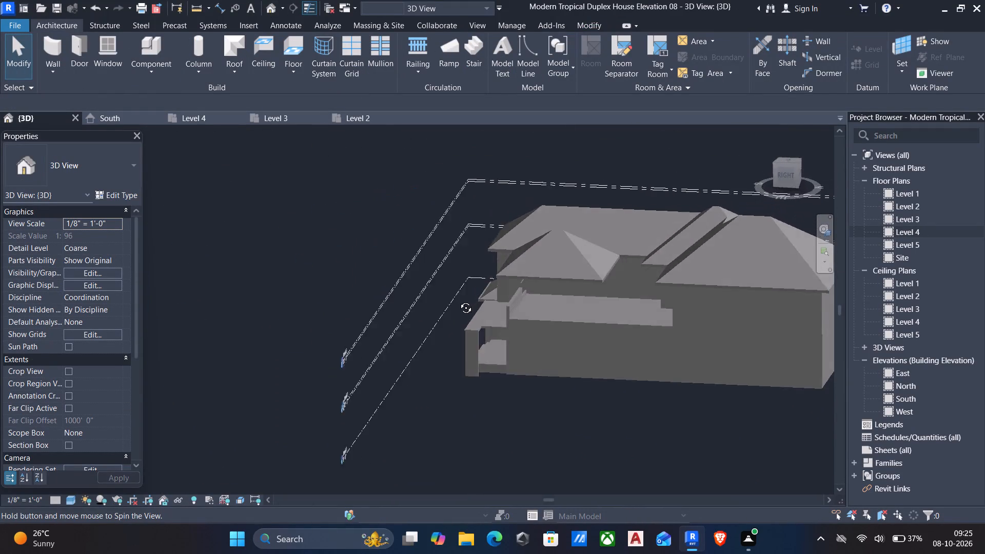
{"action": "middle_click_drag", "start_coordinate": [458, 300], "coordinate": [544, 277], "text": "shift"}
{"action": "middle_click_drag", "start_coordinate": [544, 277], "coordinate": [633, 261], "text": "shift"}
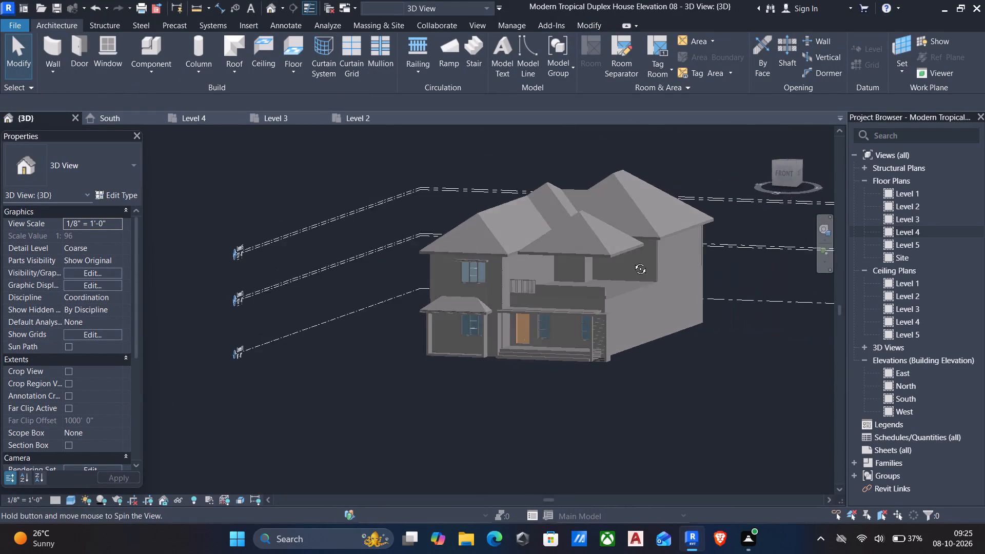
{"action": "middle_click_drag", "start_coordinate": [633, 261], "coordinate": [647, 343], "text": "shift"}
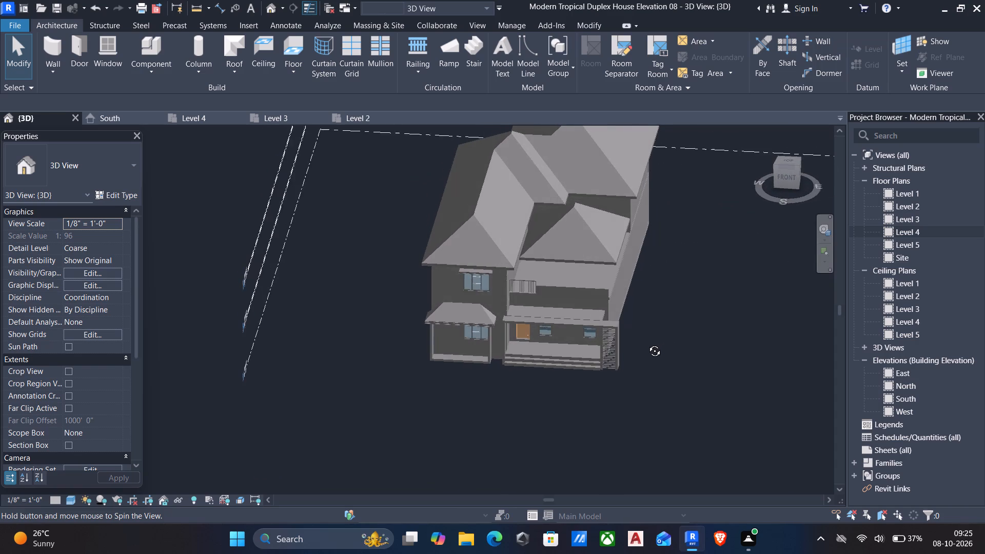
In the Level 4 plan, edit the terrace hip roof's footprint, shift its west boundary line east for about 19' width, and finish the roof.
{"action": "middle_click_drag", "start_coordinate": [647, 343], "coordinate": [556, 321], "text": "shift"}
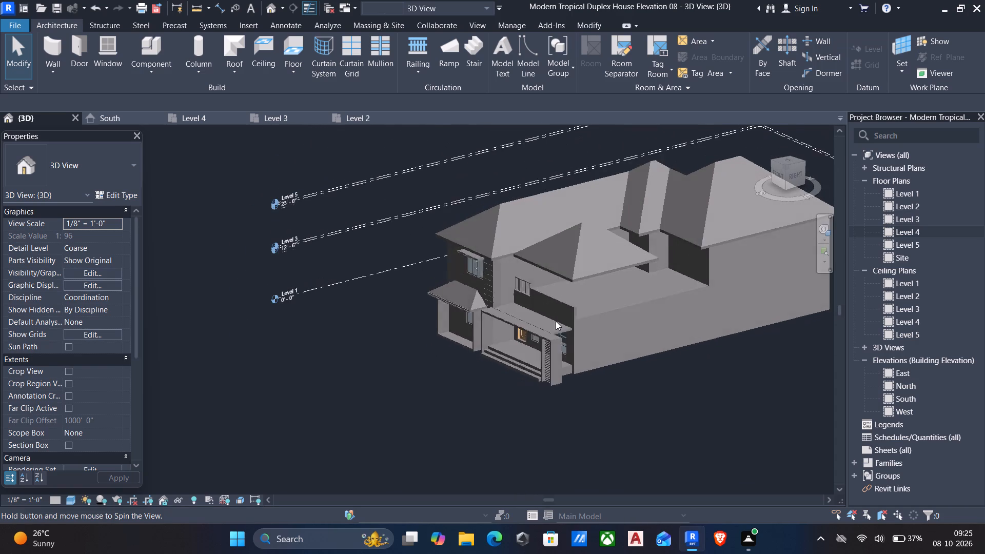
{"action": "scroll", "coordinate": [556, 321], "scroll_direction": "up", "scroll_amount": 1, "text": "shift"}
{"action": "left_click", "coordinate": [569, 275]}
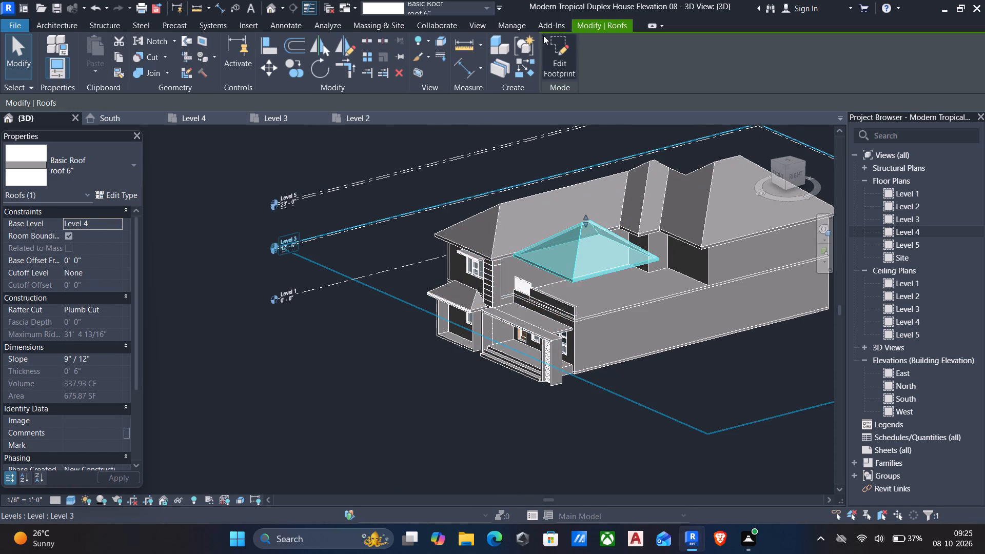
{"action": "left_click", "coordinate": [561, 46]}
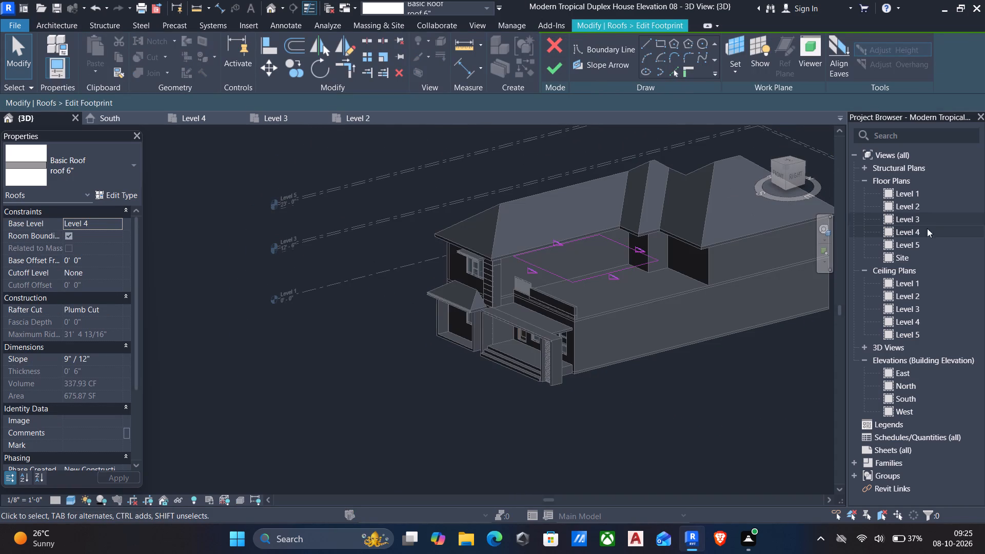
{"action": "double_click", "coordinate": [928, 230]}
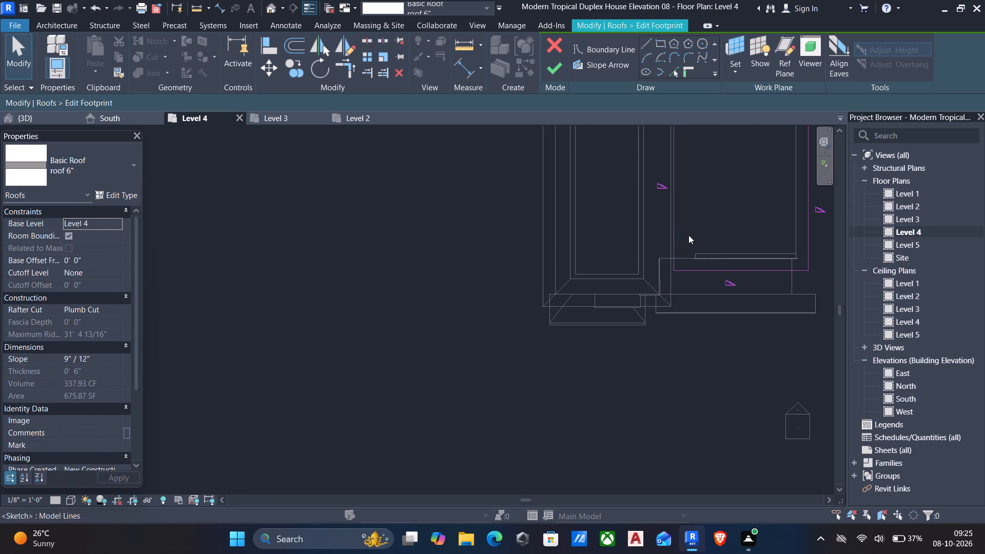
{"action": "left_click", "coordinate": [674, 230]}
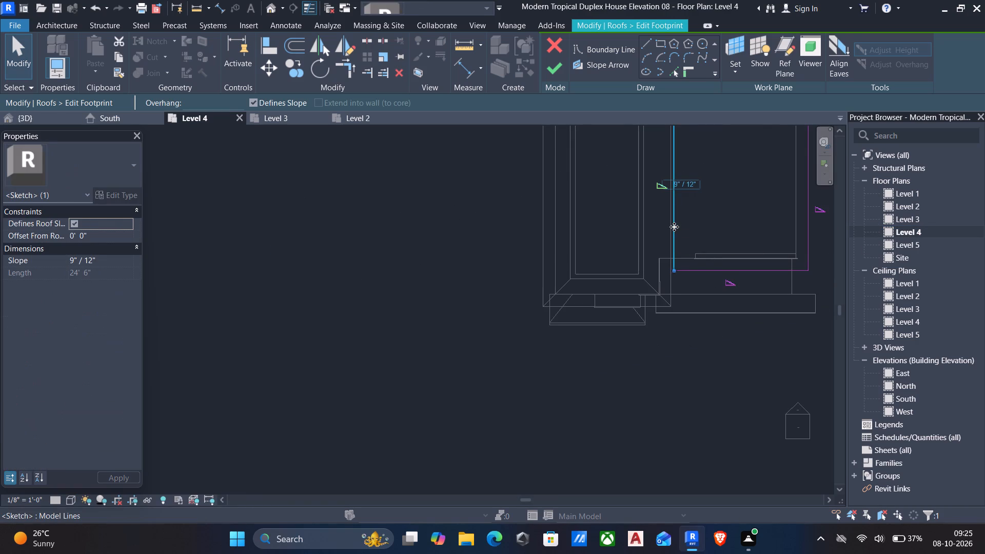
{"action": "key", "text": "Right"}
{"action": "key", "text": "Right"}
{"action": "key", "text": "Right"}
{"action": "key", "text": "Right"}
{"action": "key", "text": "Right"}
{"action": "key", "text": "Right"}
{"action": "scroll", "coordinate": [675, 227], "scroll_direction": "down", "scroll_amount": 3}
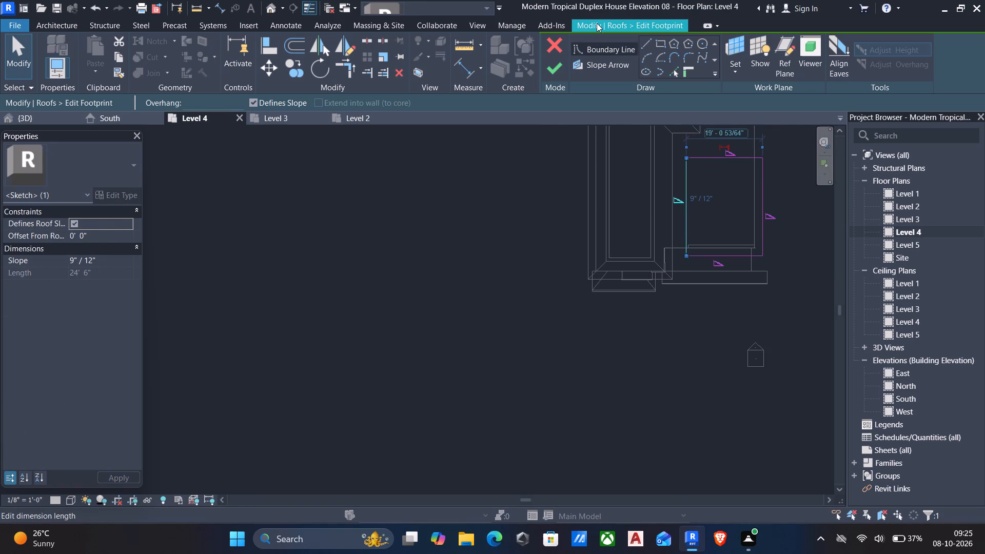
{"action": "left_click", "coordinate": [567, 63]}
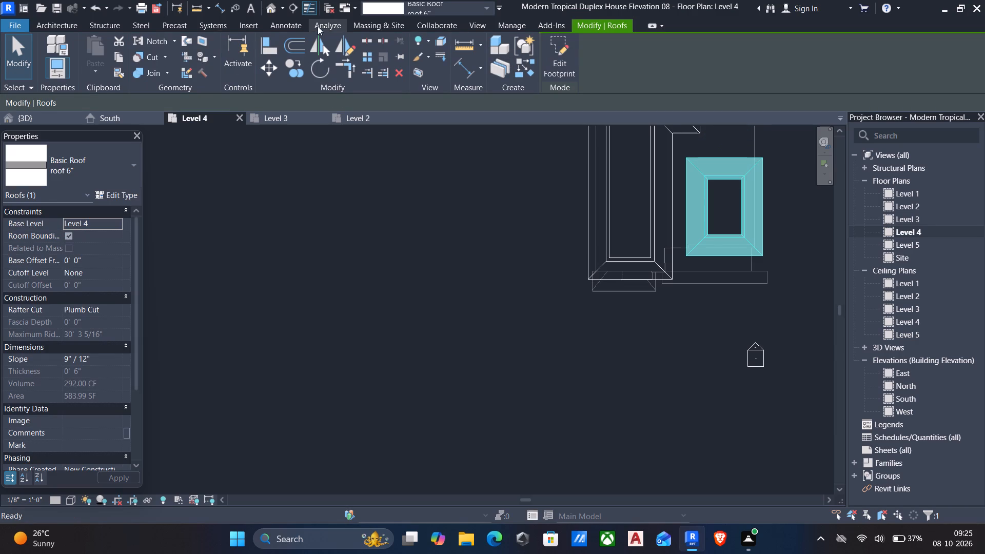
Examine the narrowed terrace roof against the rest of the house in 3D and in the South, North, East and West elevations.
{"action": "left_click", "coordinate": [272, 1]}
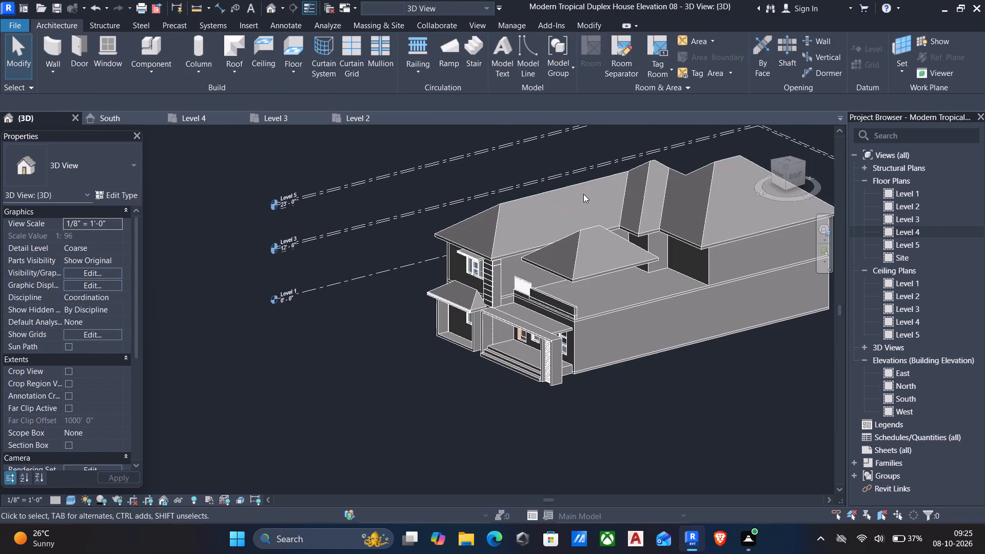
{"action": "scroll", "coordinate": [584, 202], "scroll_direction": "down", "scroll_amount": 2}
{"action": "scroll", "coordinate": [587, 207], "scroll_direction": "down", "scroll_amount": 2, "text": "shift"}
{"action": "middle_click_drag", "start_coordinate": [577, 239], "coordinate": [655, 242], "text": "shift"}
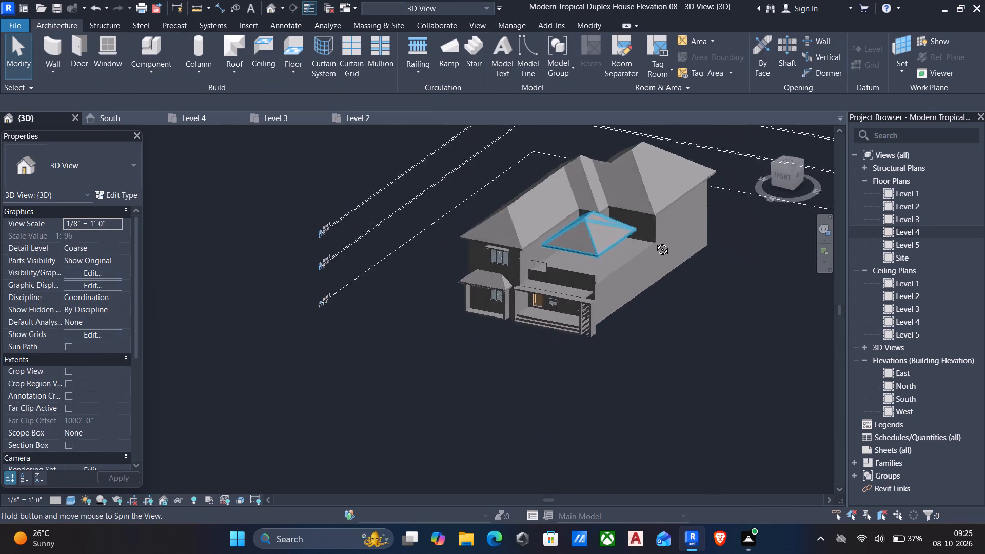
{"action": "middle_click_drag", "start_coordinate": [655, 242], "coordinate": [677, 199], "text": "shift"}
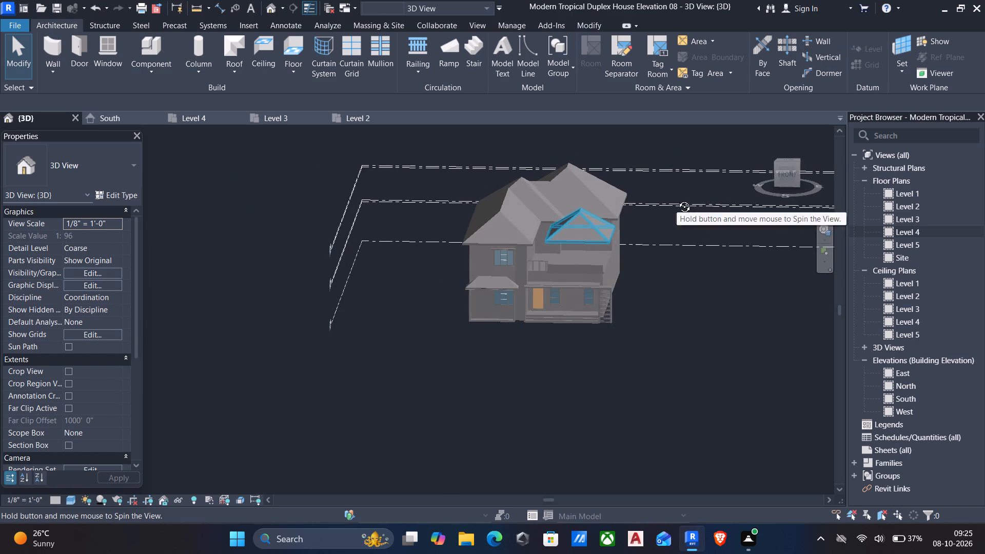
{"action": "middle_click_drag", "start_coordinate": [677, 199], "coordinate": [676, 199], "text": "shift"}
{"action": "scroll", "coordinate": [633, 229], "scroll_direction": "up", "scroll_amount": 4}
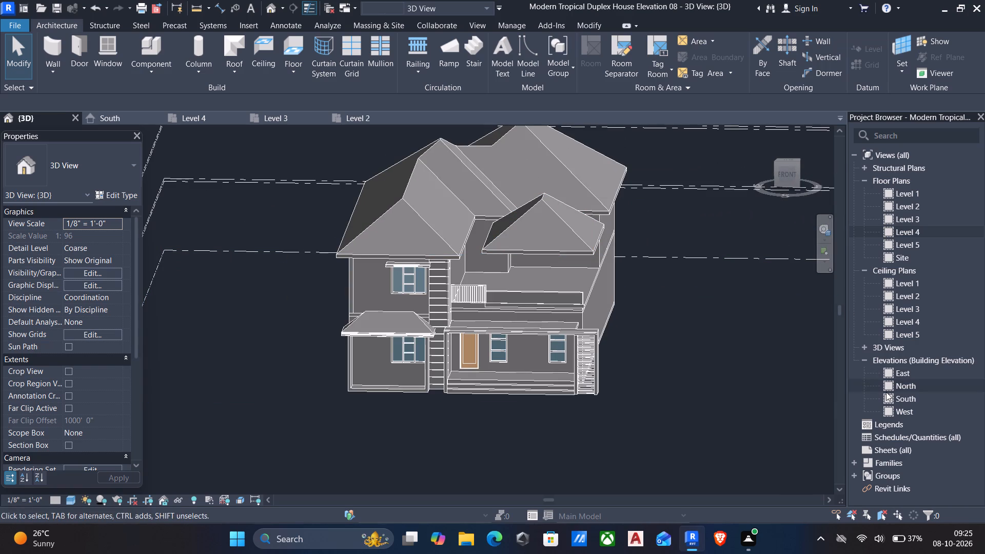
{"action": "double_click", "coordinate": [920, 394]}
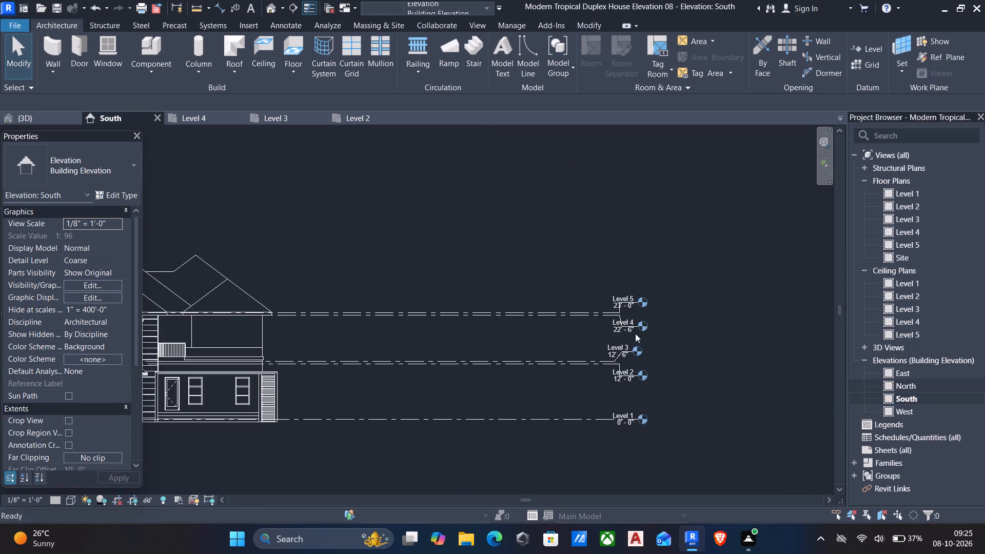
{"action": "scroll", "coordinate": [313, 319], "scroll_direction": "down", "scroll_amount": 4}
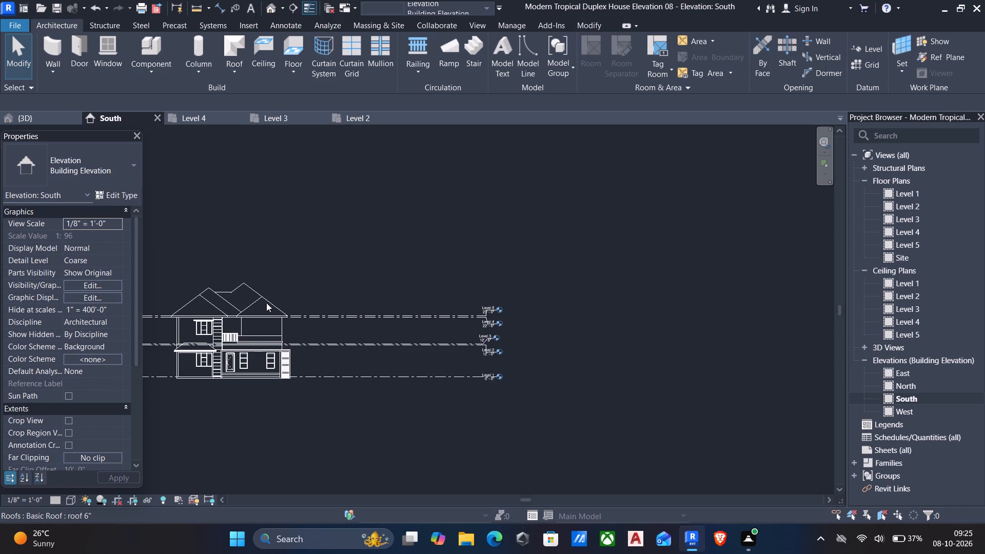
{"action": "scroll", "coordinate": [415, 337], "scroll_direction": "down", "scroll_amount": 1}
{"action": "scroll", "coordinate": [789, 385], "scroll_direction": "down", "scroll_amount": 6}
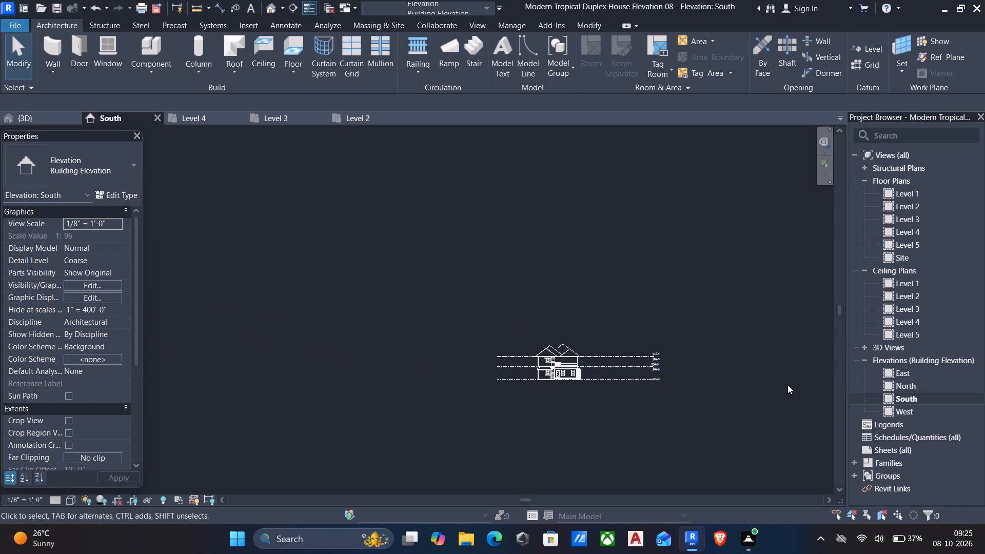
{"action": "double_click", "coordinate": [915, 386]}
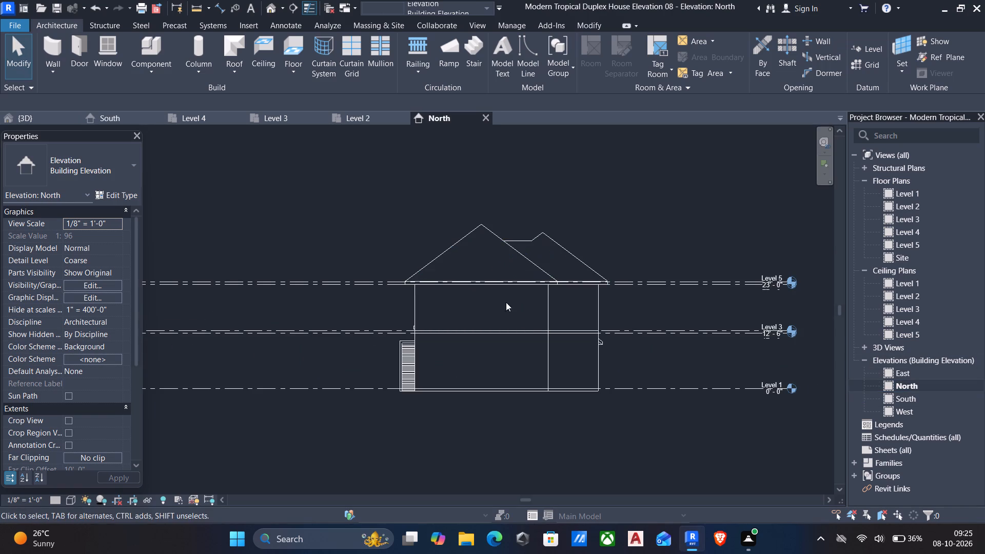
{"action": "double_click", "coordinate": [922, 372]}
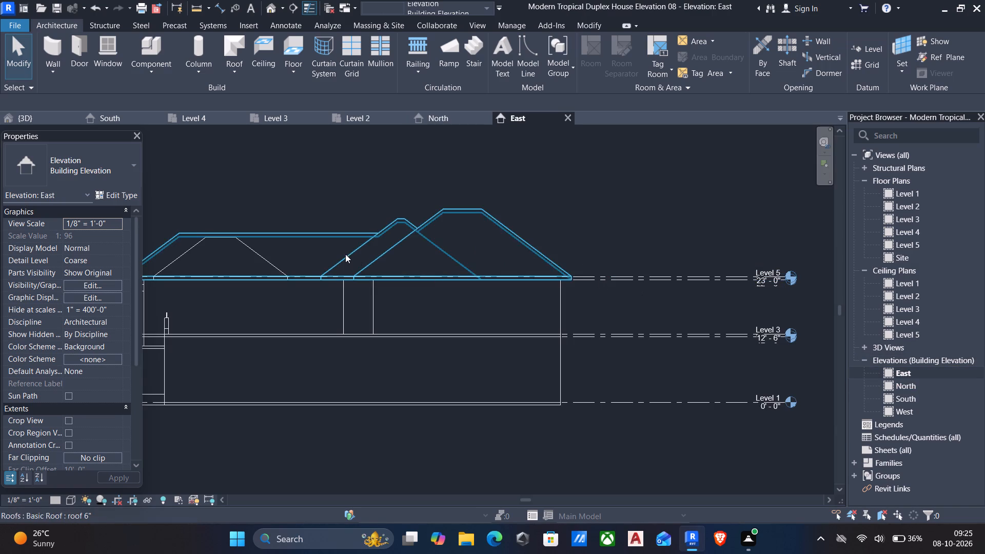
{"action": "double_click", "coordinate": [902, 417]}
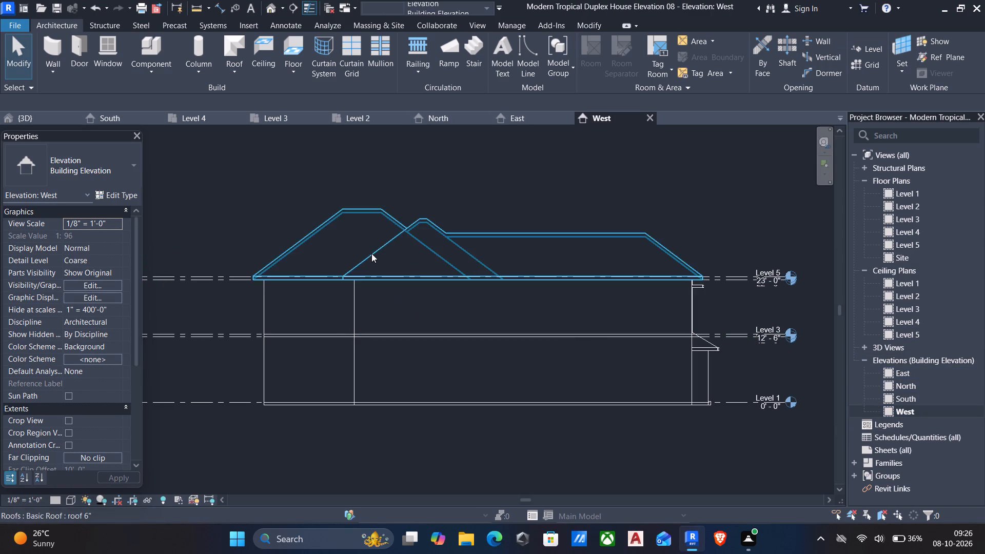
Select the terrace hip roof and, in the South elevation, nudge it down to a base offset of -7'-0" from Level 4.
{"action": "left_click", "coordinate": [272, 7]}
{"action": "left_click", "coordinate": [533, 207]}
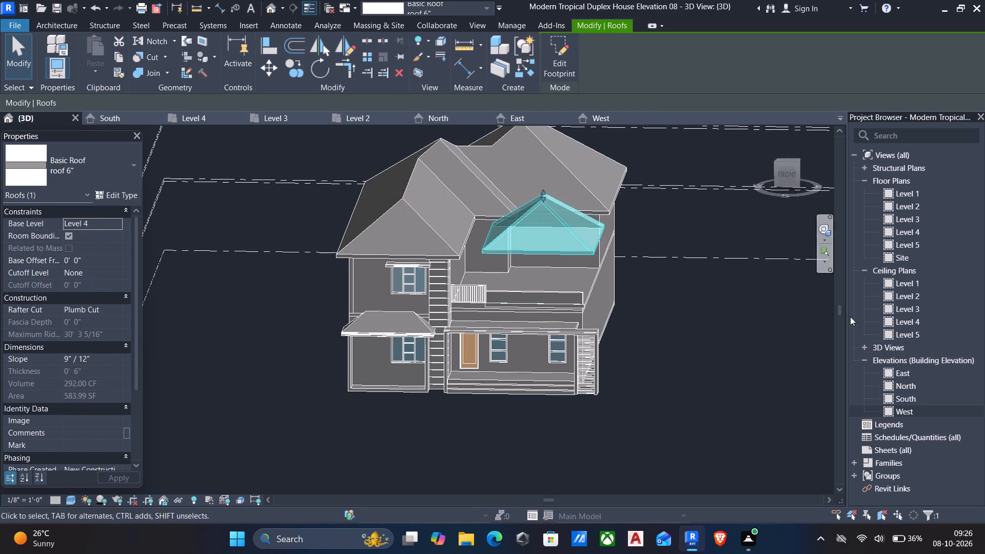
{"action": "double_click", "coordinate": [922, 390]}
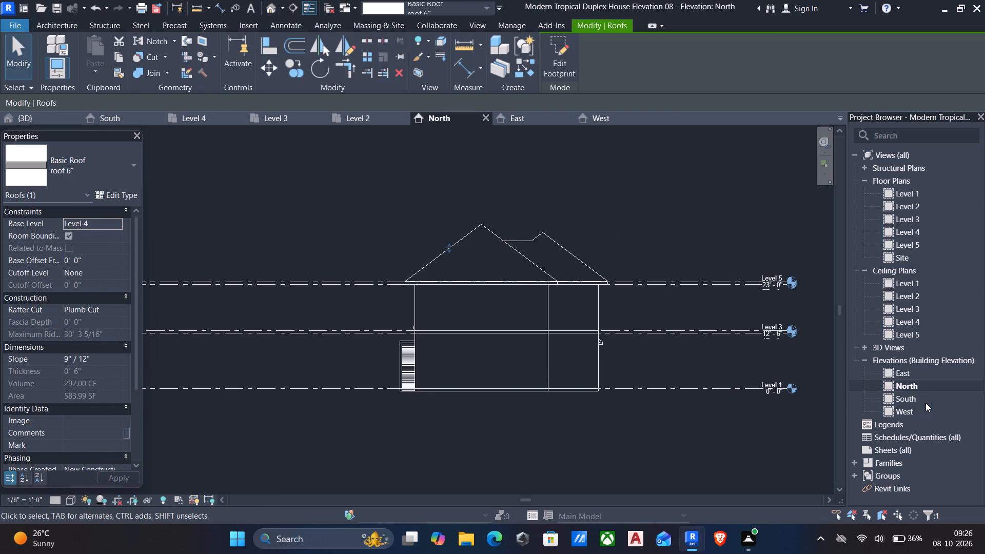
{"action": "double_click", "coordinate": [925, 403]}
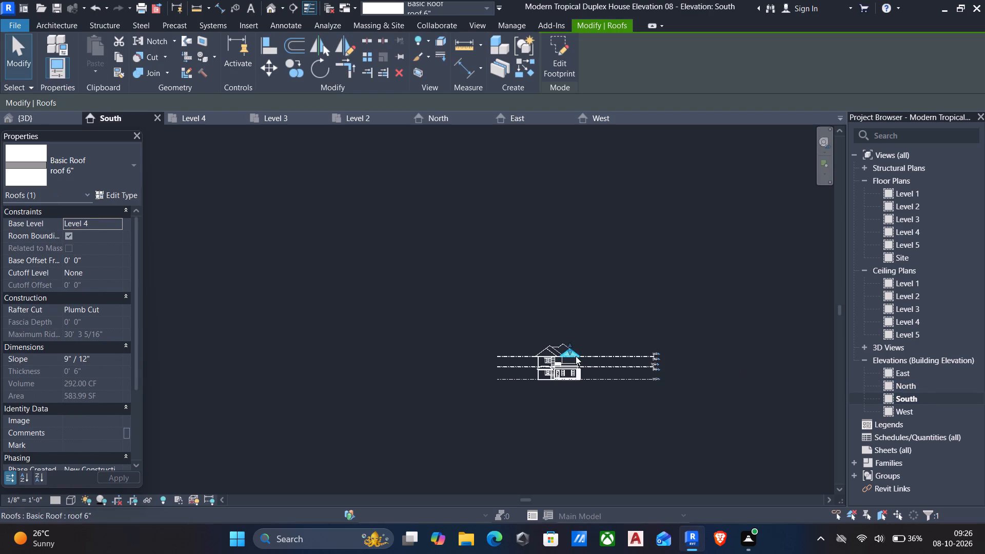
{"action": "scroll", "coordinate": [578, 344], "scroll_direction": "up", "scroll_amount": 15}
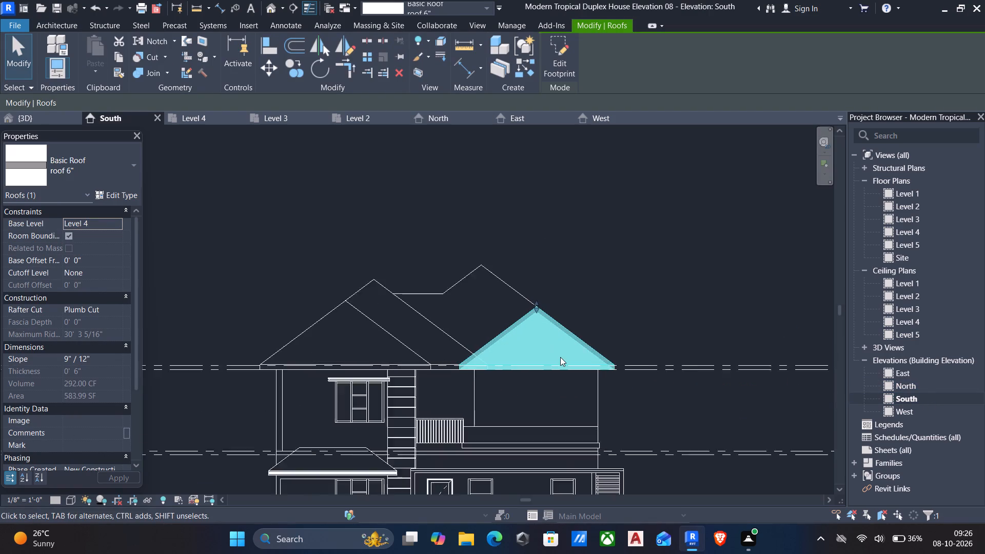
{"action": "scroll", "coordinate": [560, 357], "scroll_direction": "up", "scroll_amount": 10}
{"action": "scroll", "coordinate": [581, 370], "scroll_direction": "down", "scroll_amount": 6}
{"action": "key", "text": "Down"}
{"action": "key", "text": "Down"}
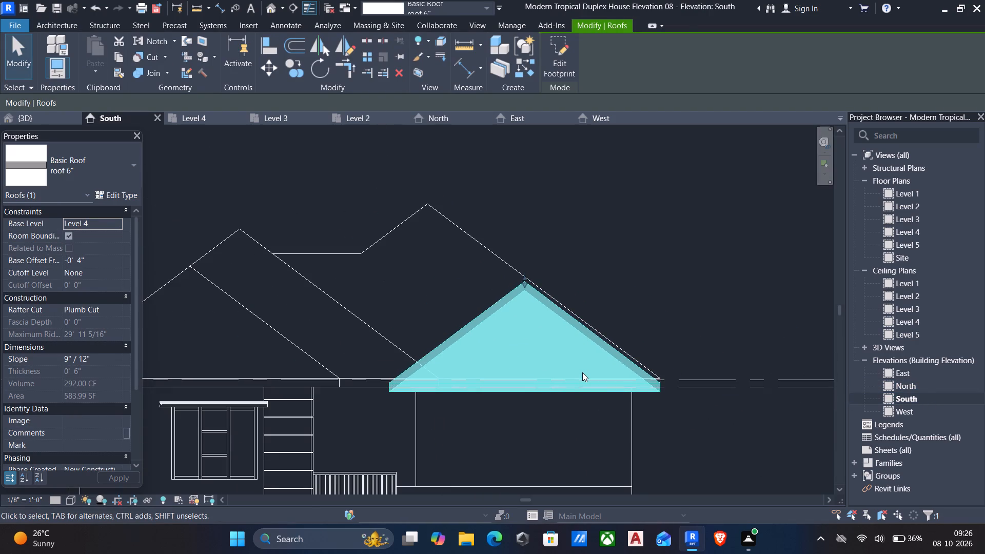
{"action": "key", "text": "Down"}
{"action": "key", "text": "Down"}
{"action": "key", "text": "Down"}
{"action": "key", "text": "Down"}
{"action": "key", "text": "Down"}
{"action": "key", "text": "Down"}
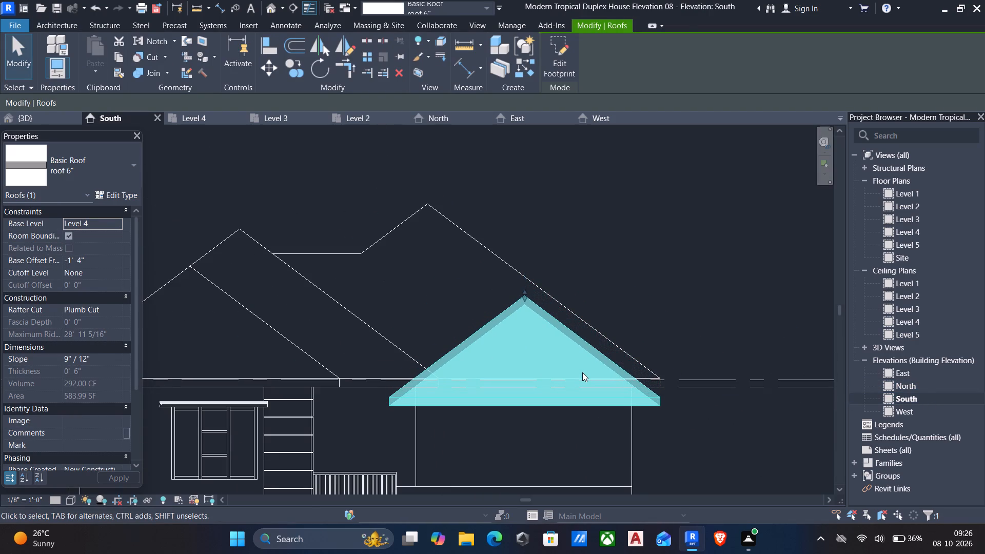
{"action": "key", "text": "Down"}
{"action": "key", "text": "Down"}
{"action": "key", "text": "Down"}
{"action": "key", "text": "Down"}
{"action": "key", "text": "Down"}
{"action": "key", "text": "Down"}
{"action": "key", "text": "Down"}
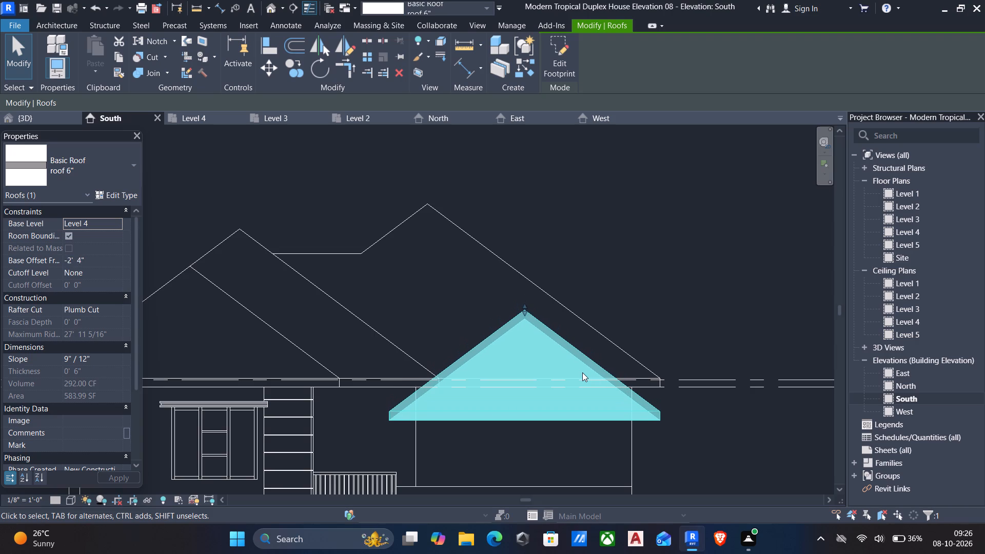
{"action": "key", "text": "Down"}
{"action": "key", "text": "Down"}
{"action": "key", "text": "Down"}
{"action": "key", "text": "Down"}
{"action": "key", "text": "Down"}
{"action": "key", "text": "Down"}
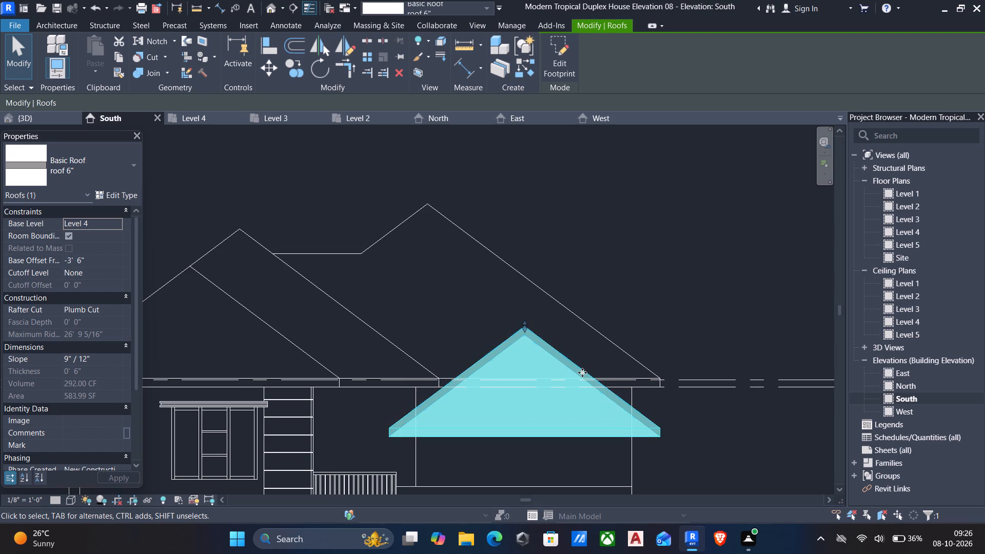
{"action": "key", "text": "Down"}
{"action": "key", "text": "Down"}
{"action": "key", "text": "Down"}
{"action": "key", "text": "Down"}
{"action": "key", "text": "Down"}
{"action": "key", "text": "Down"}
{"action": "key", "text": "Down"}
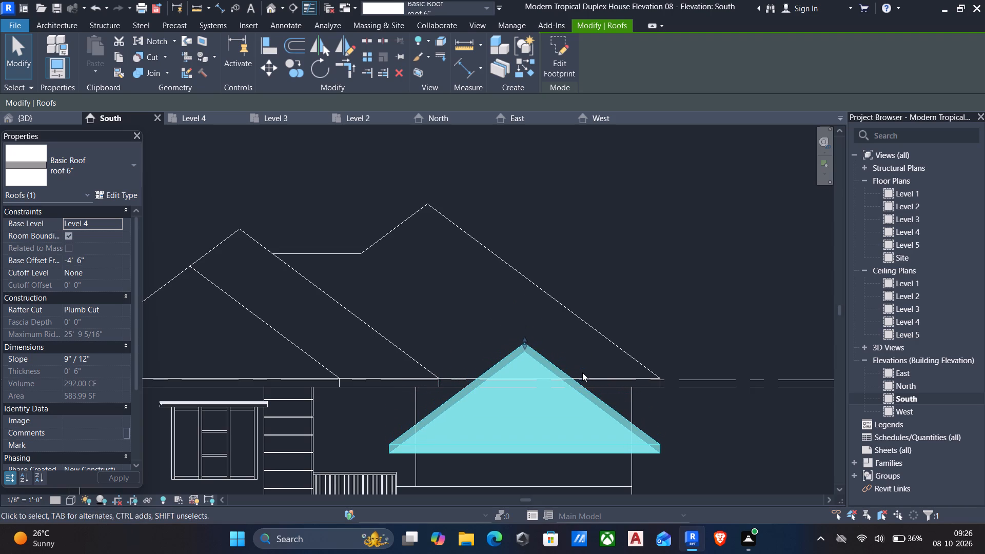
{"action": "key", "text": "Down"}
{"action": "key", "text": "Down"}
{"action": "key", "text": "Down"}
{"action": "key", "text": "Down"}
{"action": "key", "text": "Down"}
{"action": "key", "text": "Down"}
{"action": "key", "text": "Down"}
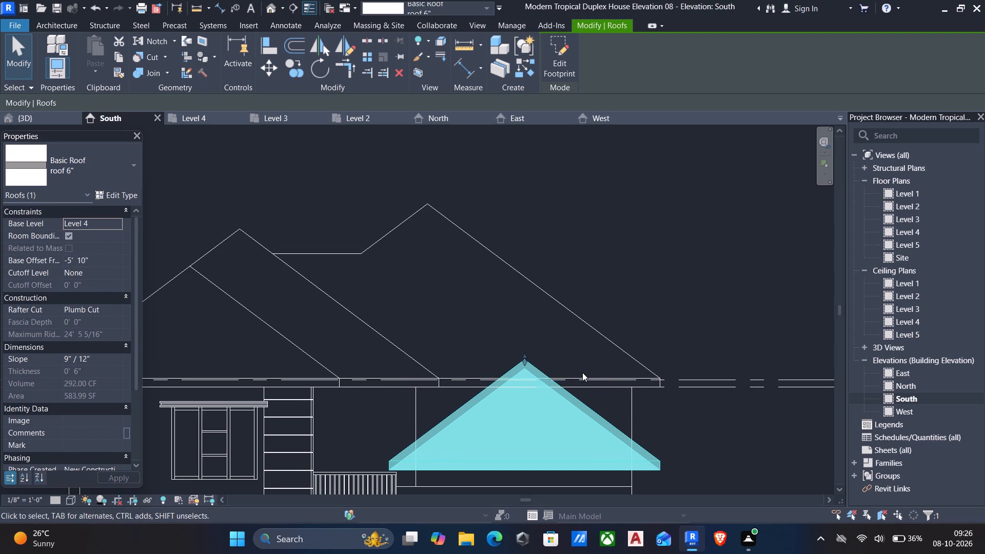
{"action": "key", "text": "Down"}
{"action": "key", "text": "Down"}
{"action": "key", "text": "Down"}
{"action": "key", "text": "Down"}
{"action": "key", "text": "Down"}
{"action": "key", "text": "Down"}
{"action": "key", "text": "Down"}
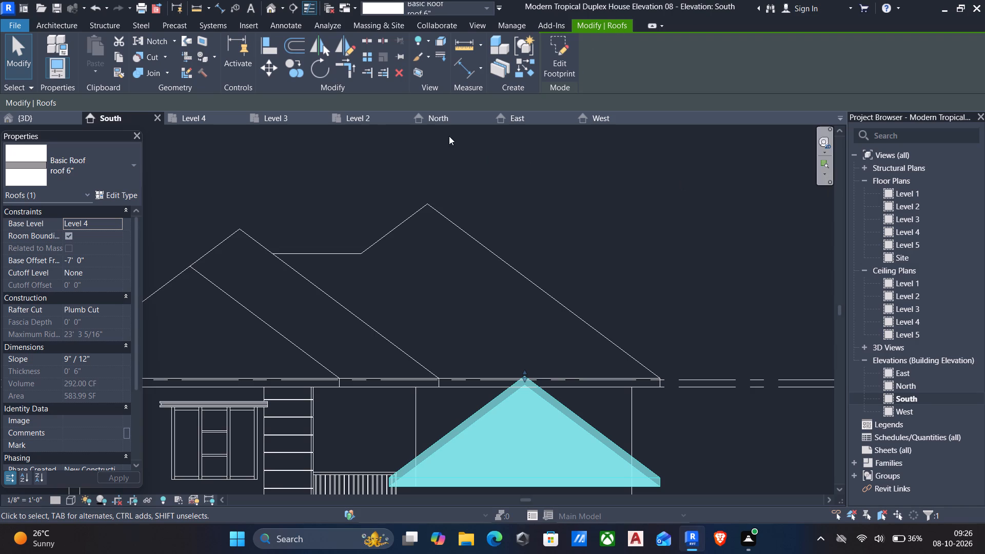
In the front 3D view, flatten the terrace hip roof by lowering its ridge with the shape handle to about 21'-6" maximum ridge height.
{"action": "left_click", "coordinate": [270, 12]}
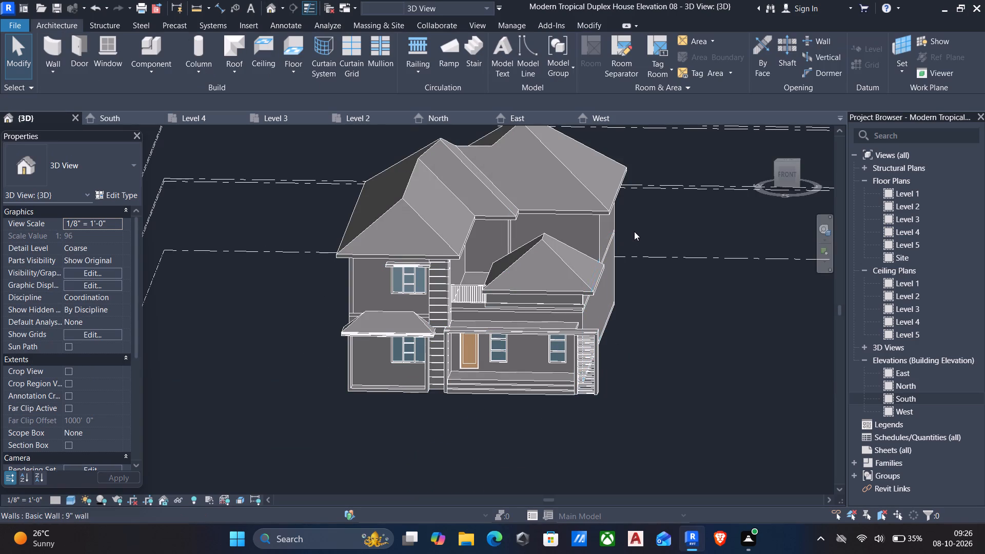
{"action": "left_click", "coordinate": [789, 173]}
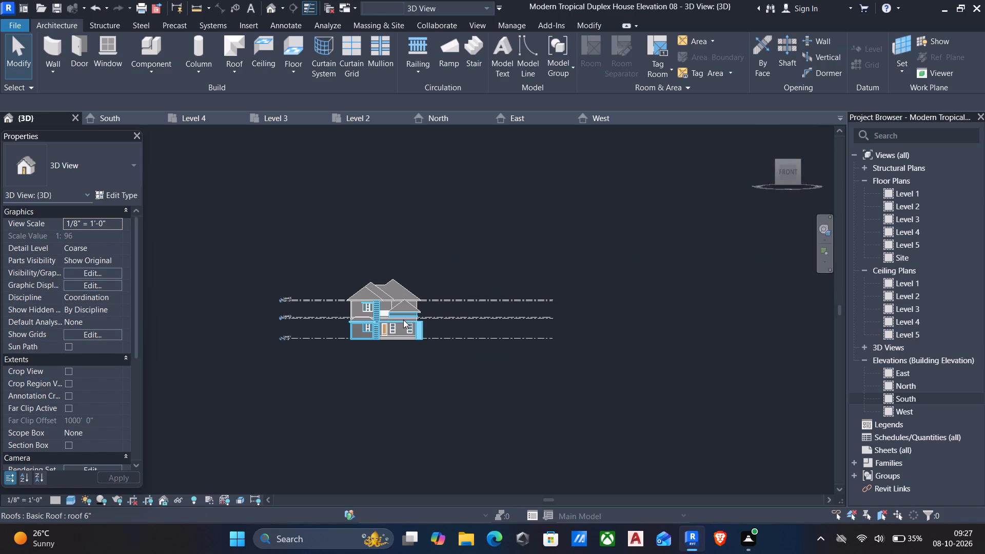
{"action": "scroll", "coordinate": [405, 320], "scroll_direction": "up", "scroll_amount": 12}
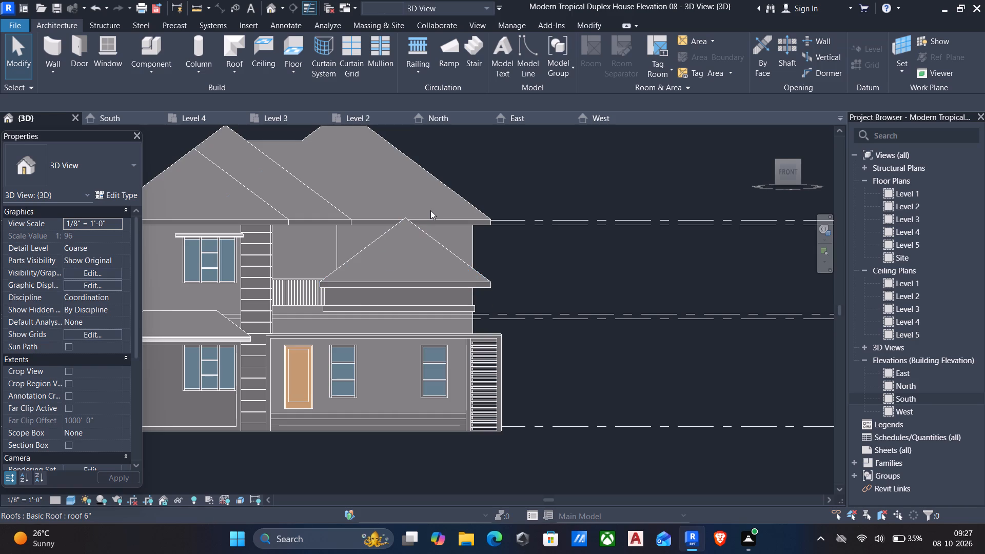
{"action": "left_click", "coordinate": [407, 223]}
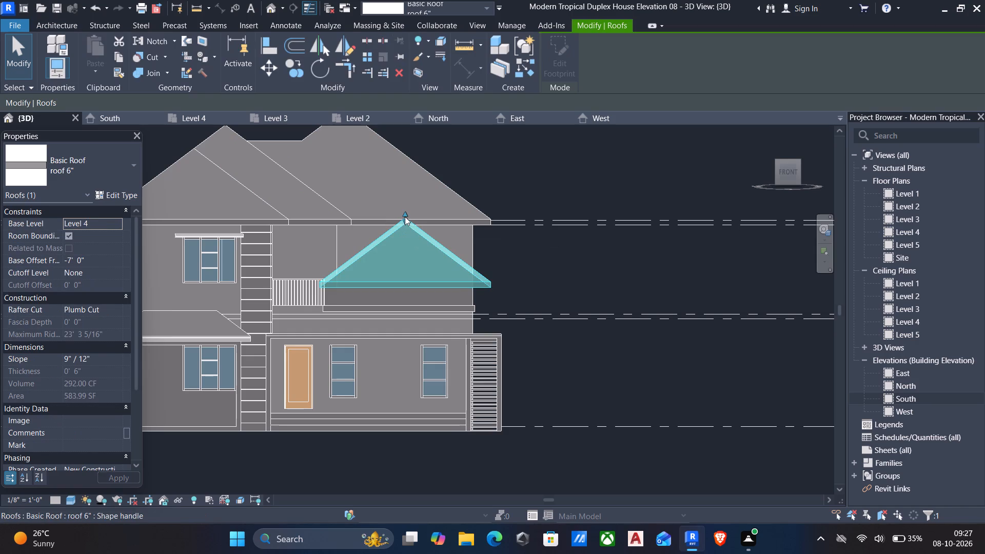
{"action": "left_click_drag", "start_coordinate": [405, 219], "coordinate": [405, 220]}
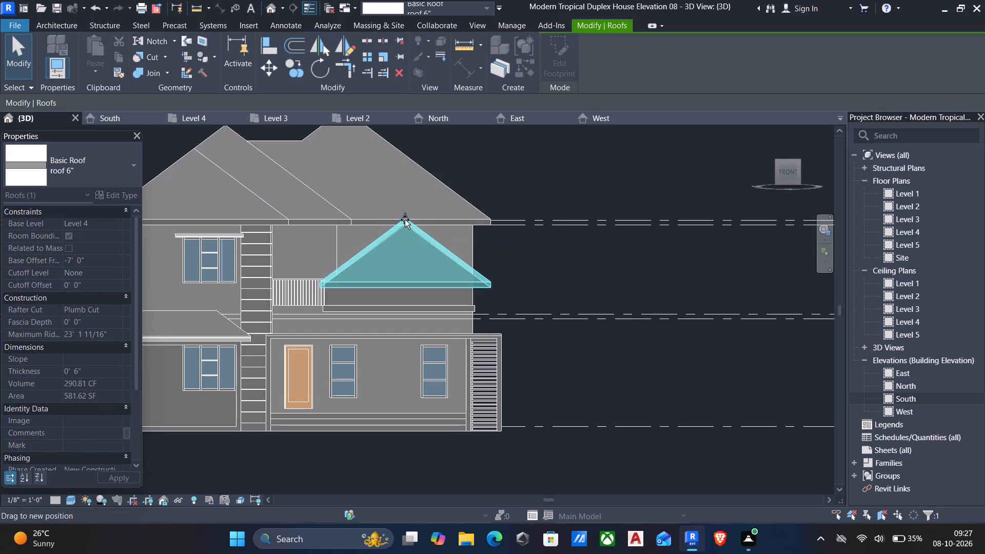
{"action": "left_click_drag", "start_coordinate": [405, 220], "coordinate": [408, 233]}
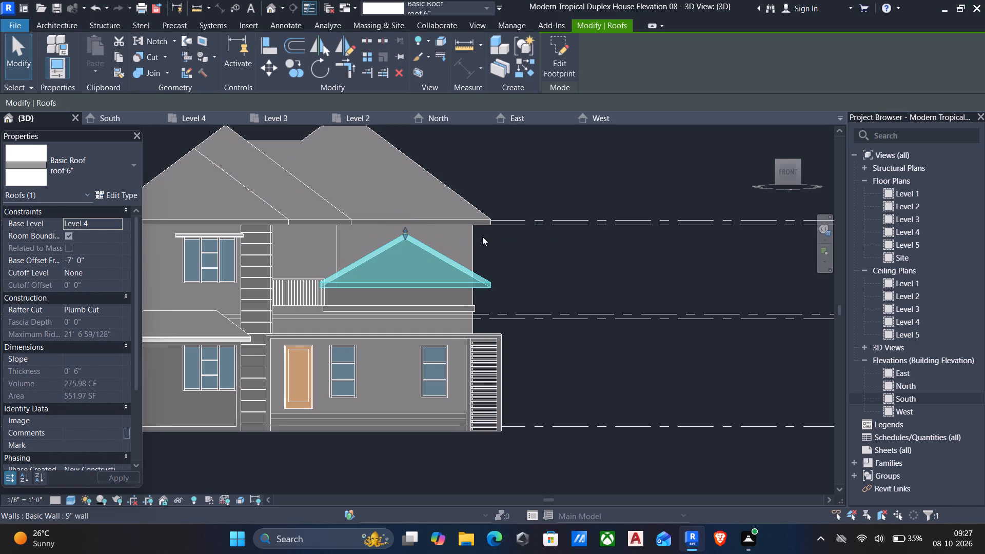
{"action": "key", "text": "Escape"}
{"action": "scroll", "coordinate": [436, 247], "scroll_direction": "down", "scroll_amount": 6}
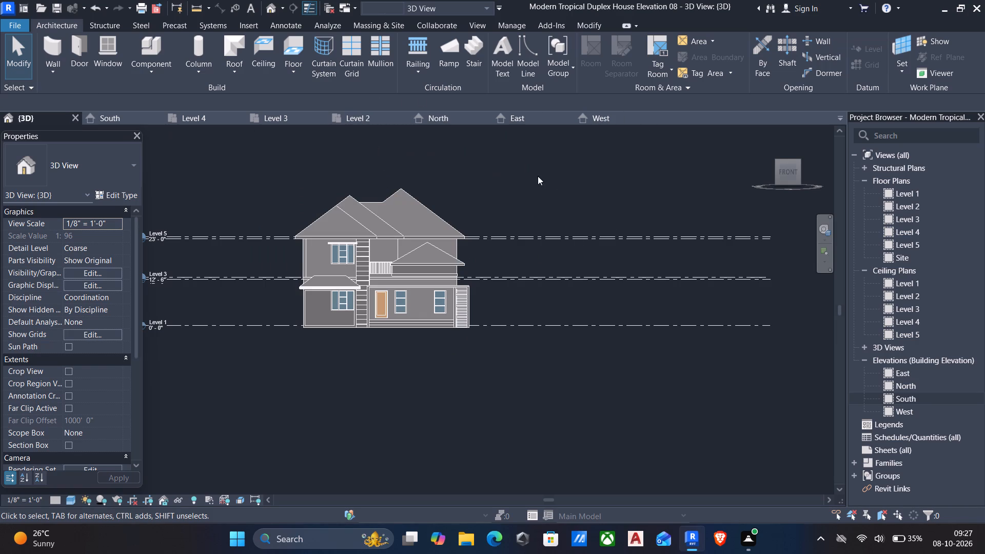
Examine the flattened terrace roof and the open east side beneath it in 3D.
{"action": "scroll", "coordinate": [647, 190], "scroll_direction": "down", "scroll_amount": 6}
{"action": "middle_click_drag", "start_coordinate": [645, 191], "coordinate": [530, 260], "text": "shift"}
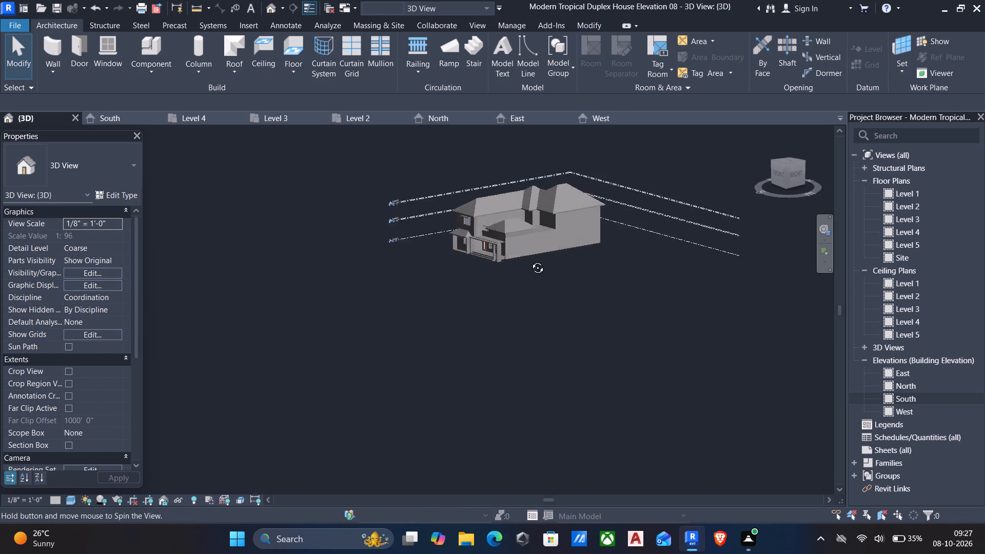
{"action": "middle_click_drag", "start_coordinate": [530, 260], "coordinate": [503, 272], "text": "shift"}
{"action": "scroll", "coordinate": [511, 265], "scroll_direction": "up", "scroll_amount": 7}
{"action": "scroll", "coordinate": [506, 254], "scroll_direction": "down", "scroll_amount": 4}
{"action": "middle_click_drag", "start_coordinate": [505, 254], "coordinate": [530, 193], "text": "shift"}
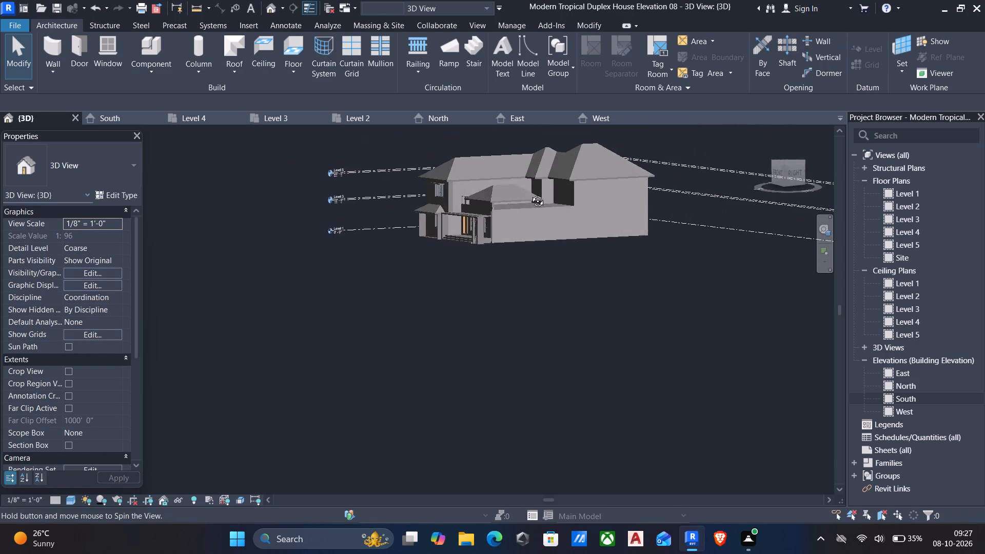
{"action": "middle_click_drag", "start_coordinate": [530, 193], "coordinate": [530, 193], "text": "shift"}
{"action": "scroll", "coordinate": [529, 193], "scroll_direction": "up", "scroll_amount": 7}
{"action": "left_click", "coordinate": [481, 240]}
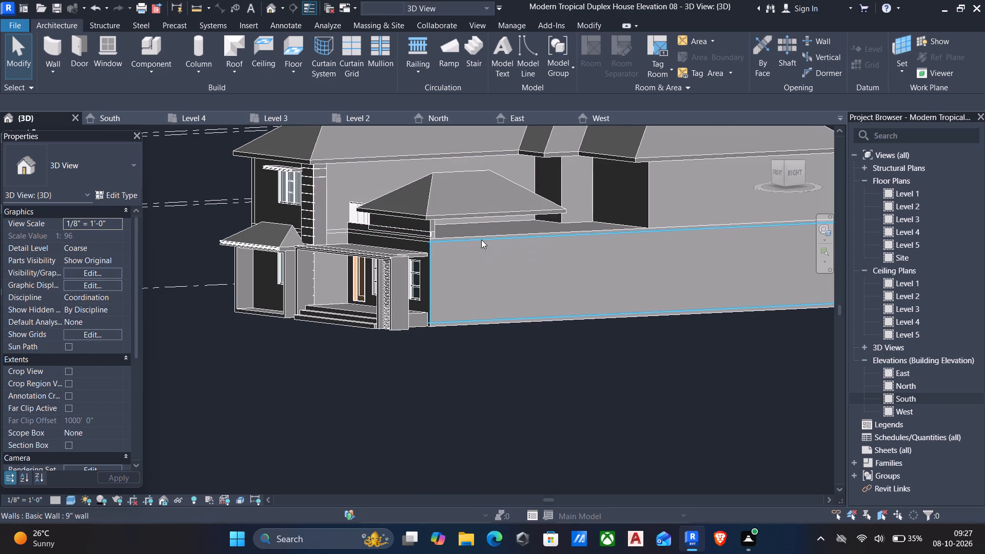
{"action": "key", "text": "Escape"}
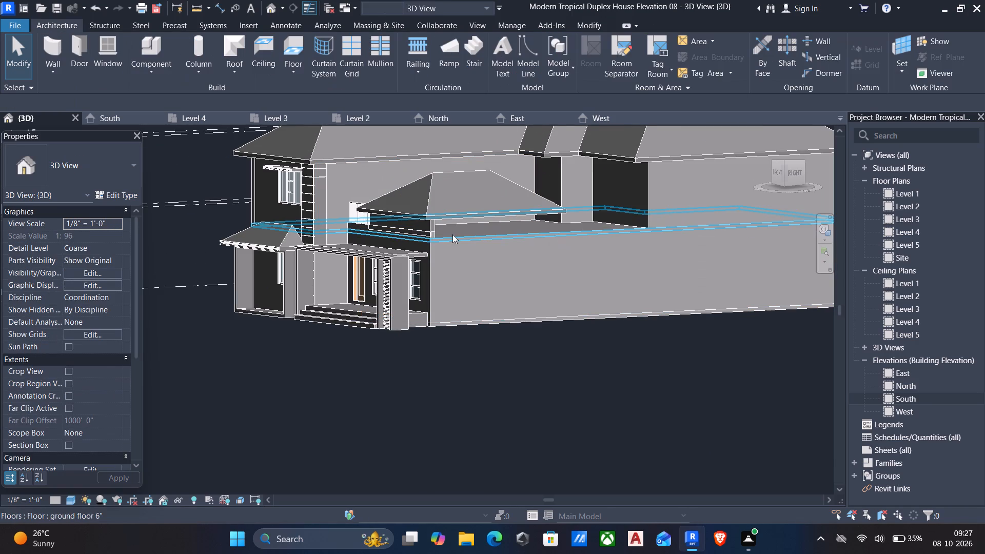
In the Level 4 plan, draw a 9" wall about 34'-7 1/2" long along the terrace's east edge, from its southeast corner north to the main roof.
{"action": "double_click", "coordinate": [921, 231]}
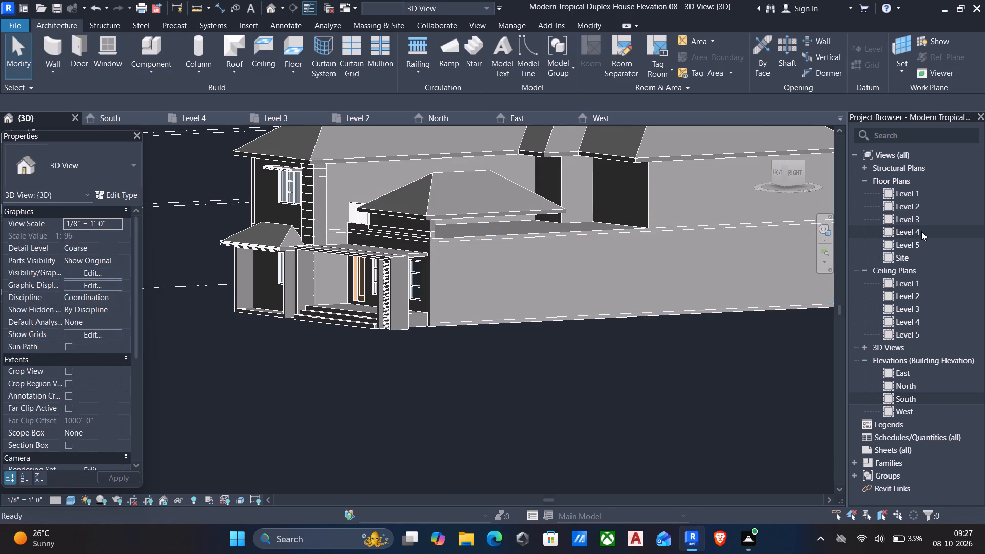
{"action": "scroll", "coordinate": [594, 214], "scroll_direction": "down", "scroll_amount": 5}
{"action": "middle_click_drag", "start_coordinate": [633, 227], "coordinate": [617, 239]}
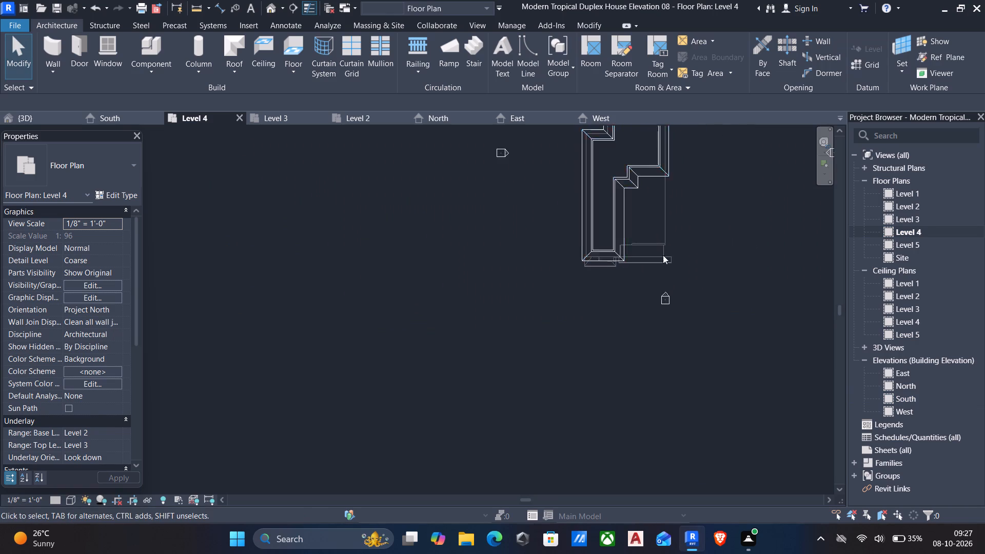
{"action": "scroll", "coordinate": [656, 255], "scroll_direction": "up", "scroll_amount": 5}
{"action": "type", "text": "wa"}
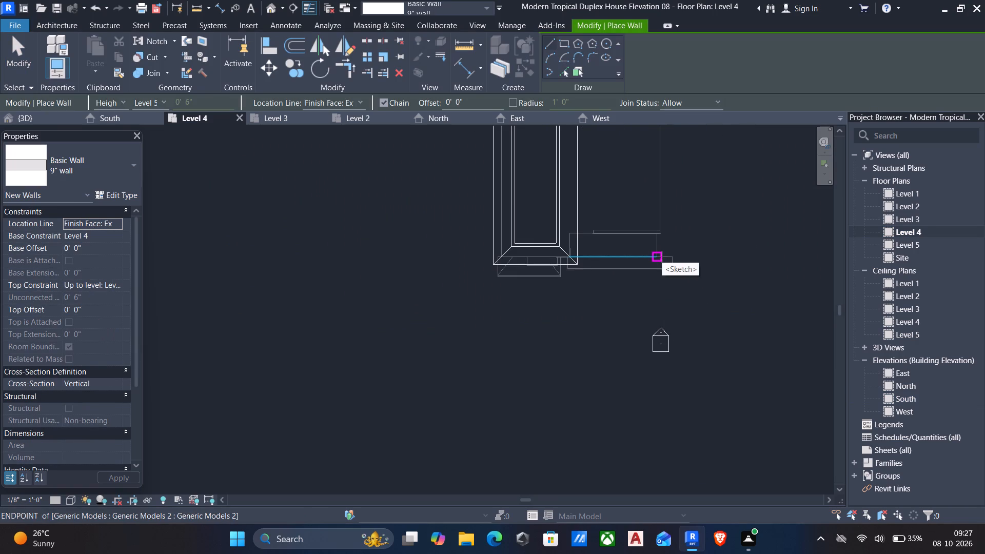
{"action": "scroll", "coordinate": [667, 231], "scroll_direction": "up", "scroll_amount": 9}
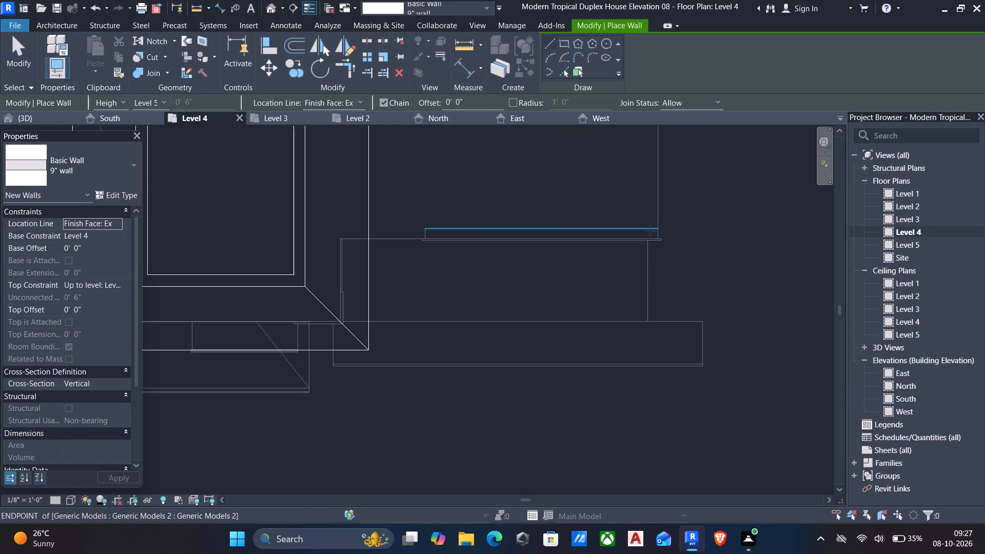
{"action": "scroll", "coordinate": [679, 257], "scroll_direction": "up", "scroll_amount": 4}
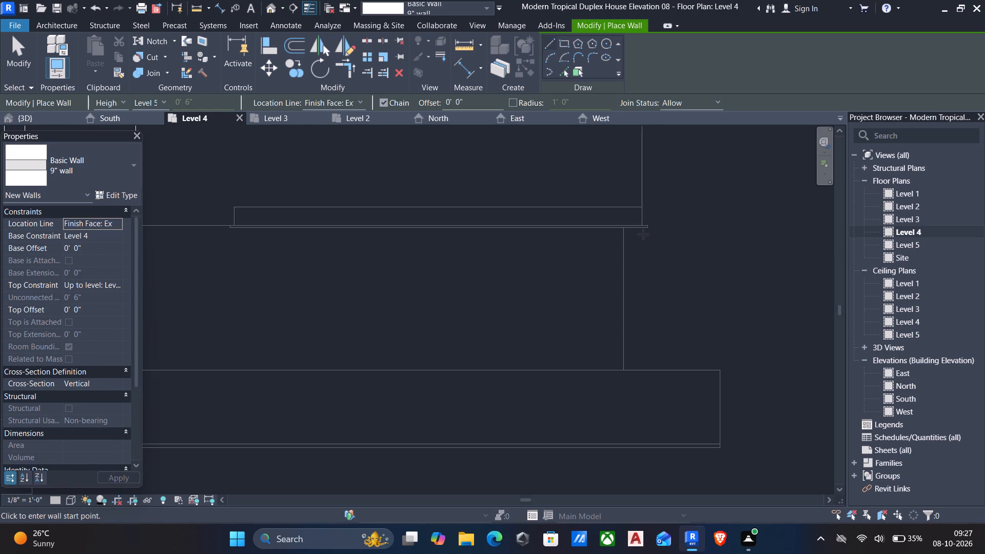
{"action": "left_click", "coordinate": [643, 223]}
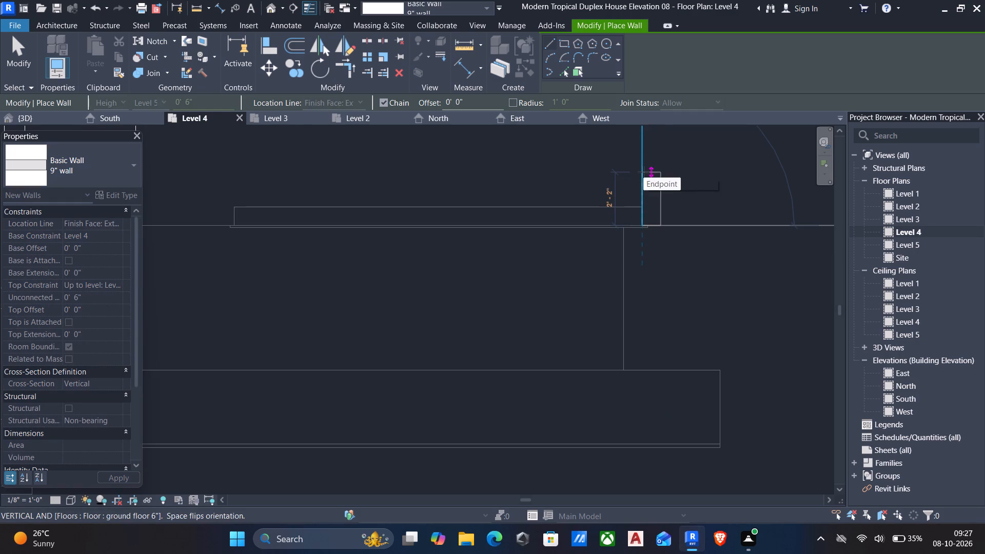
{"action": "key", "text": "space"}
{"action": "scroll", "coordinate": [643, 171], "scroll_direction": "down", "scroll_amount": 2}
{"action": "middle_click_drag", "start_coordinate": [638, 175], "coordinate": [638, 240]}
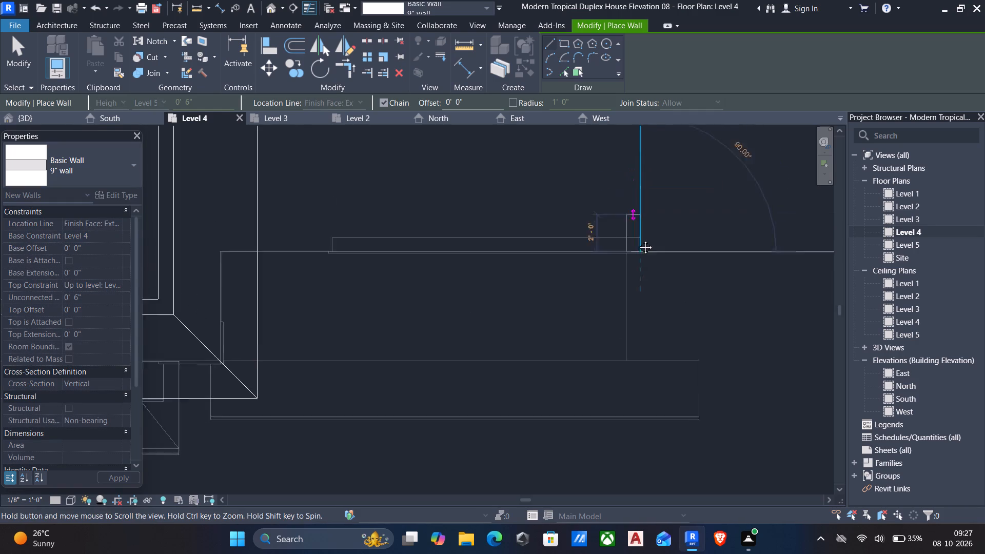
{"action": "middle_click_drag", "start_coordinate": [638, 240], "coordinate": [647, 483]}
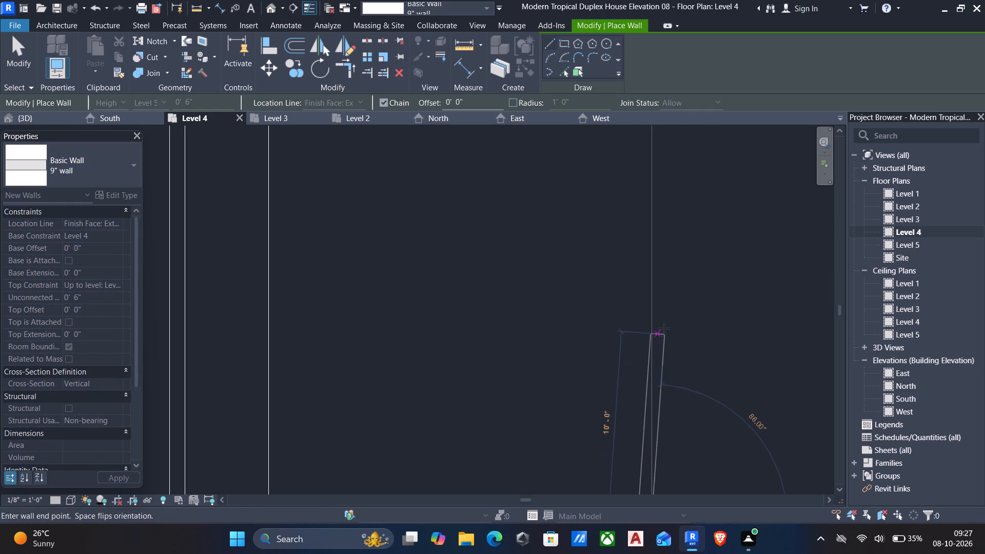
{"action": "scroll", "coordinate": [656, 306], "scroll_direction": "down", "scroll_amount": 4}
{"action": "middle_click_drag", "start_coordinate": [656, 306], "coordinate": [677, 482]}
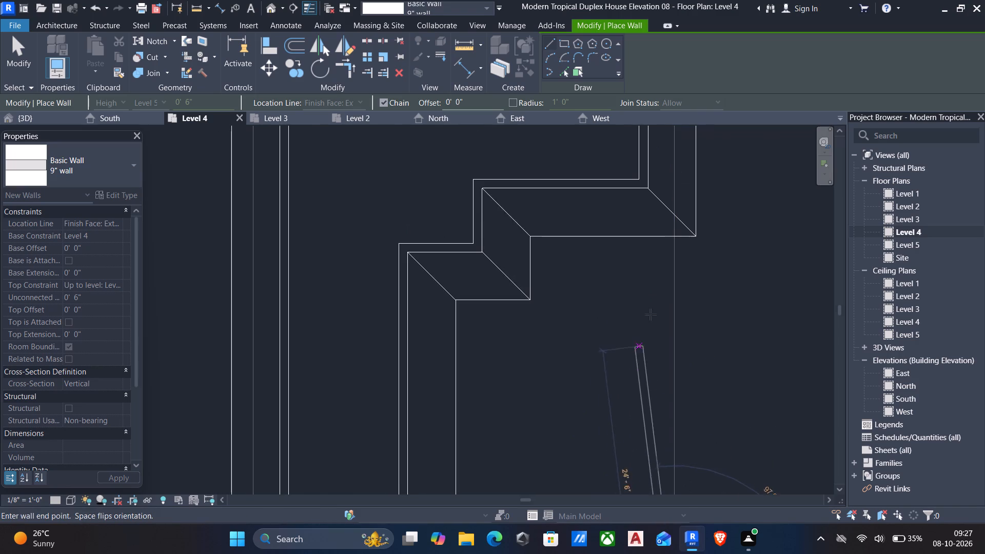
{"action": "left_click", "coordinate": [682, 236]}
{"action": "key", "text": "Escape"}
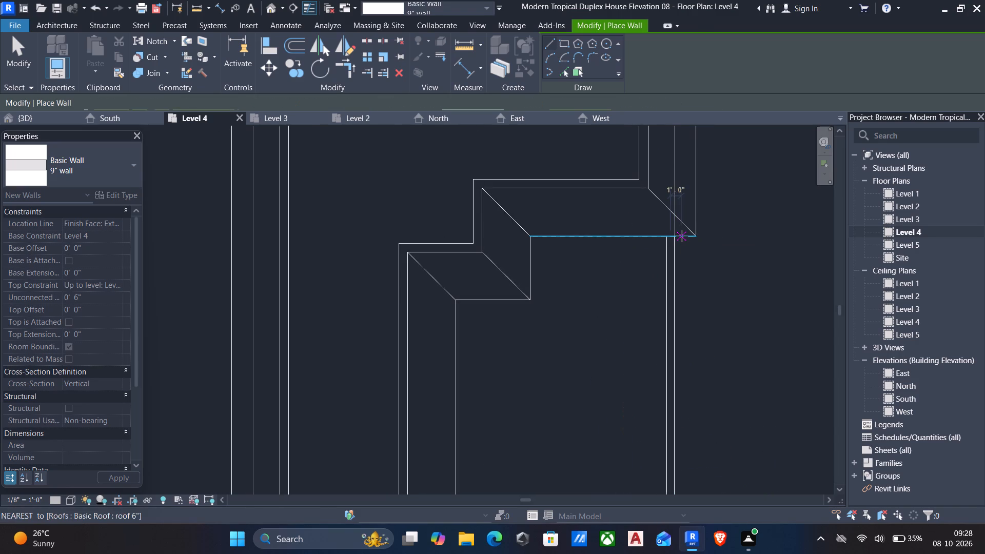
{"action": "key", "text": "Escape"}
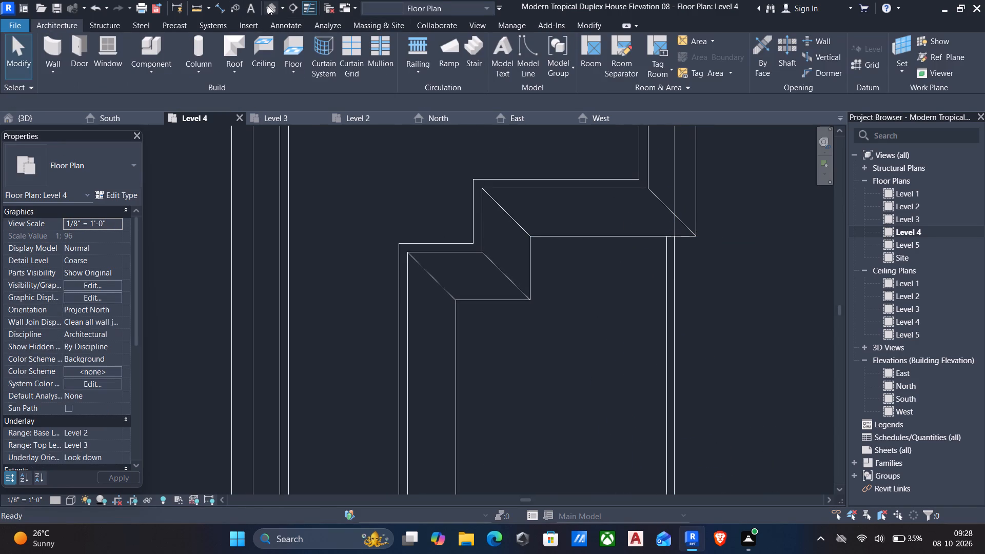
In 3D, extend the new east terrace wall's base down toward the terrace floor, to a base offset of -10'-6".
{"action": "left_click", "coordinate": [268, 6]}
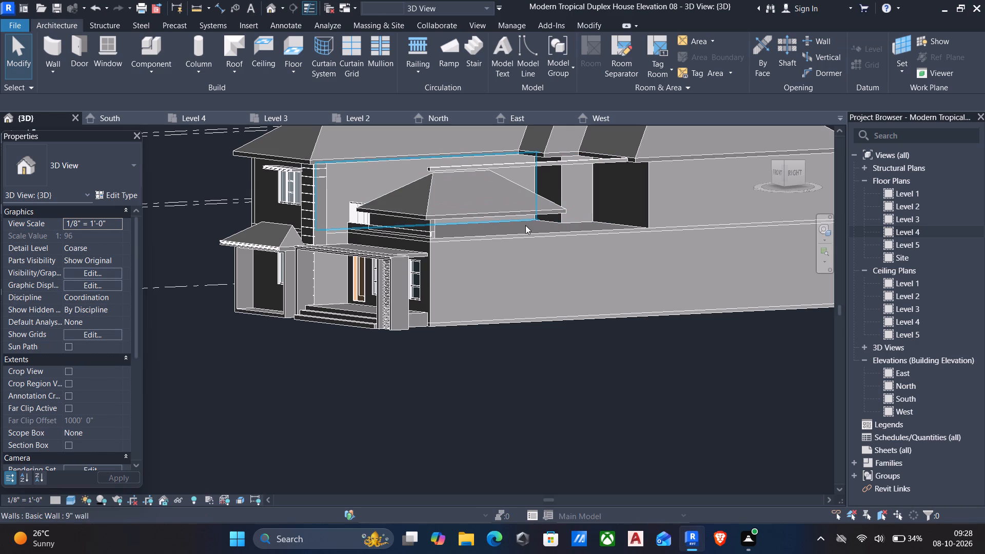
{"action": "left_click", "coordinate": [468, 164]}
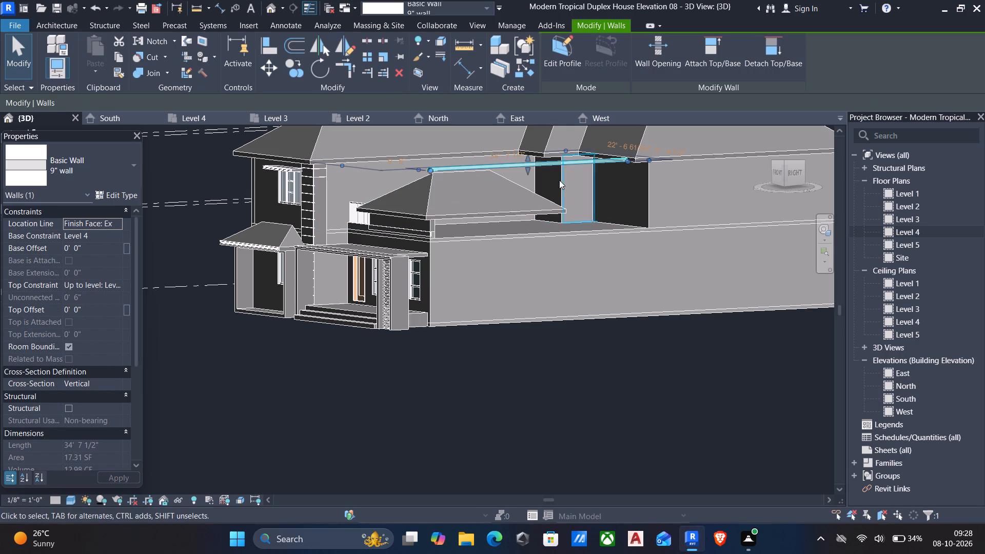
{"action": "left_click_drag", "start_coordinate": [523, 167], "coordinate": [530, 219]}
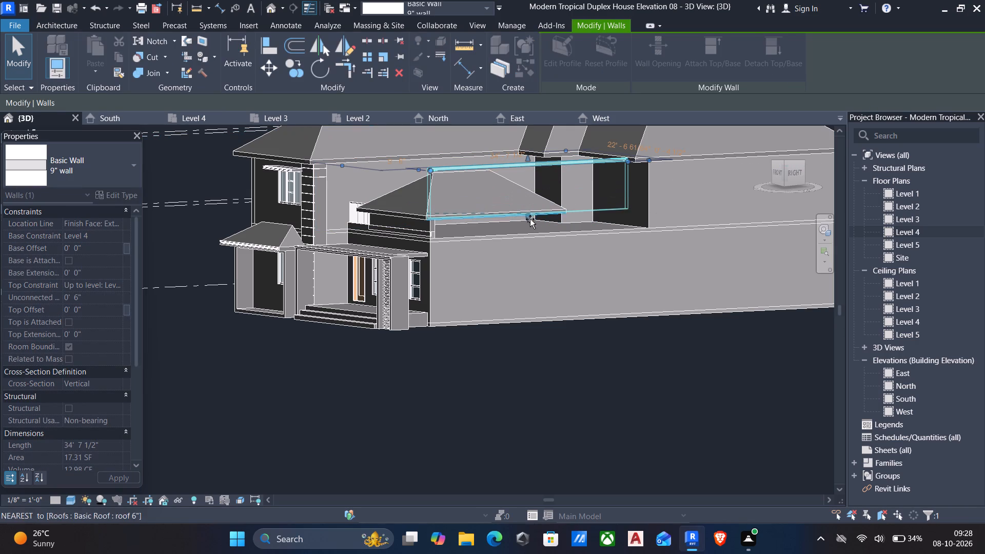
{"action": "left_click_drag", "start_coordinate": [530, 219], "coordinate": [525, 232]}
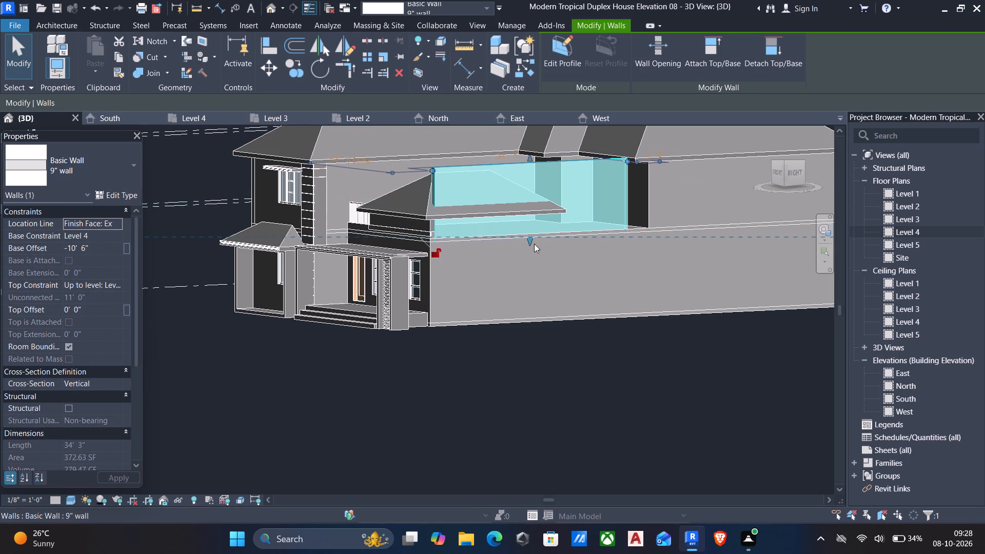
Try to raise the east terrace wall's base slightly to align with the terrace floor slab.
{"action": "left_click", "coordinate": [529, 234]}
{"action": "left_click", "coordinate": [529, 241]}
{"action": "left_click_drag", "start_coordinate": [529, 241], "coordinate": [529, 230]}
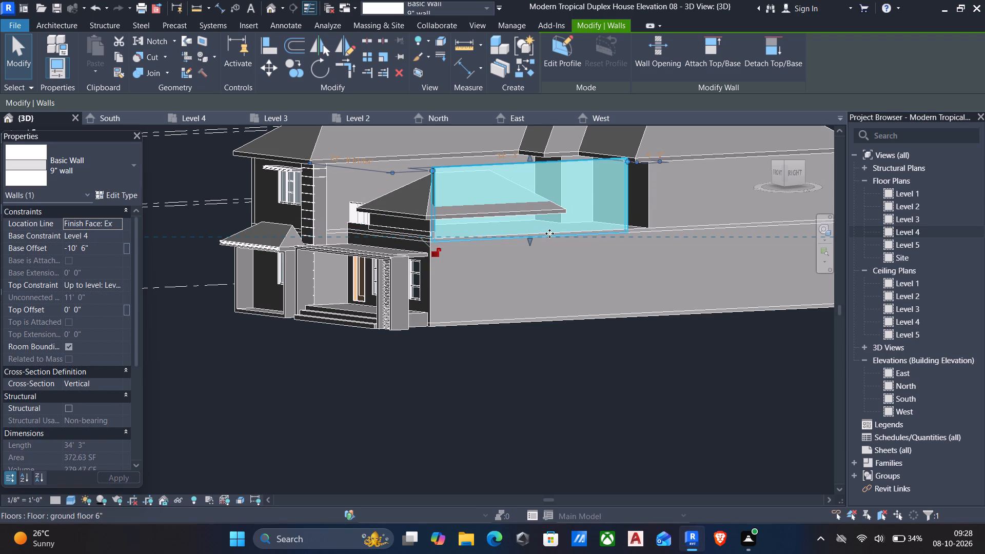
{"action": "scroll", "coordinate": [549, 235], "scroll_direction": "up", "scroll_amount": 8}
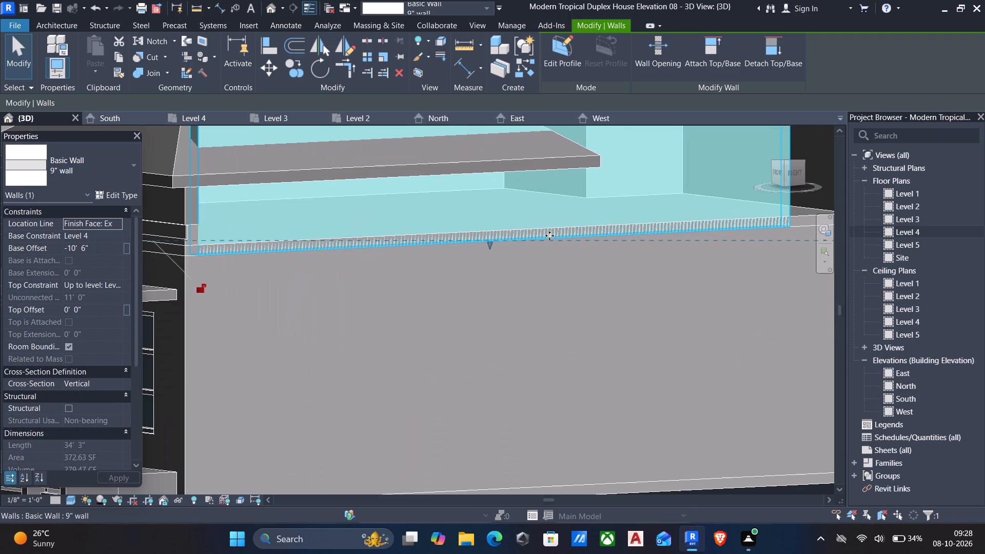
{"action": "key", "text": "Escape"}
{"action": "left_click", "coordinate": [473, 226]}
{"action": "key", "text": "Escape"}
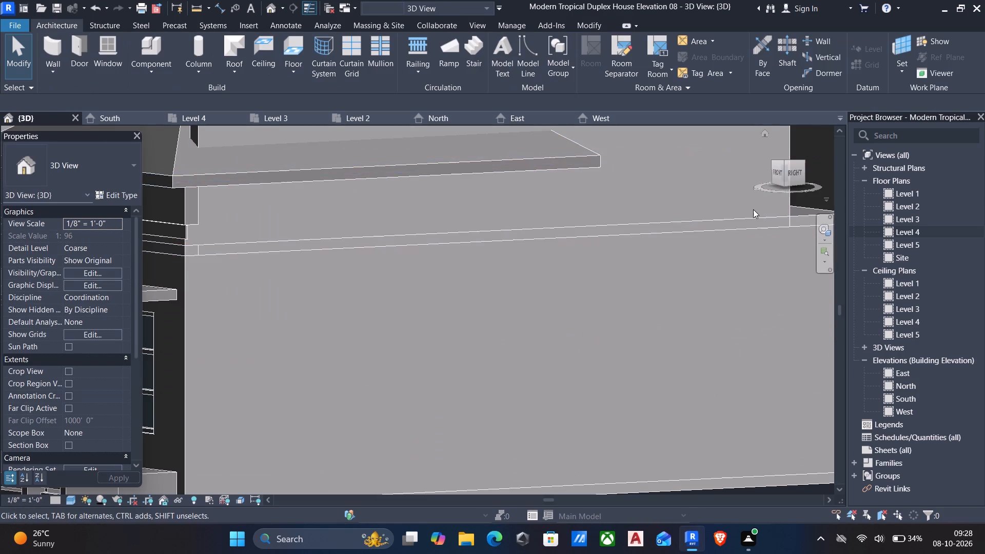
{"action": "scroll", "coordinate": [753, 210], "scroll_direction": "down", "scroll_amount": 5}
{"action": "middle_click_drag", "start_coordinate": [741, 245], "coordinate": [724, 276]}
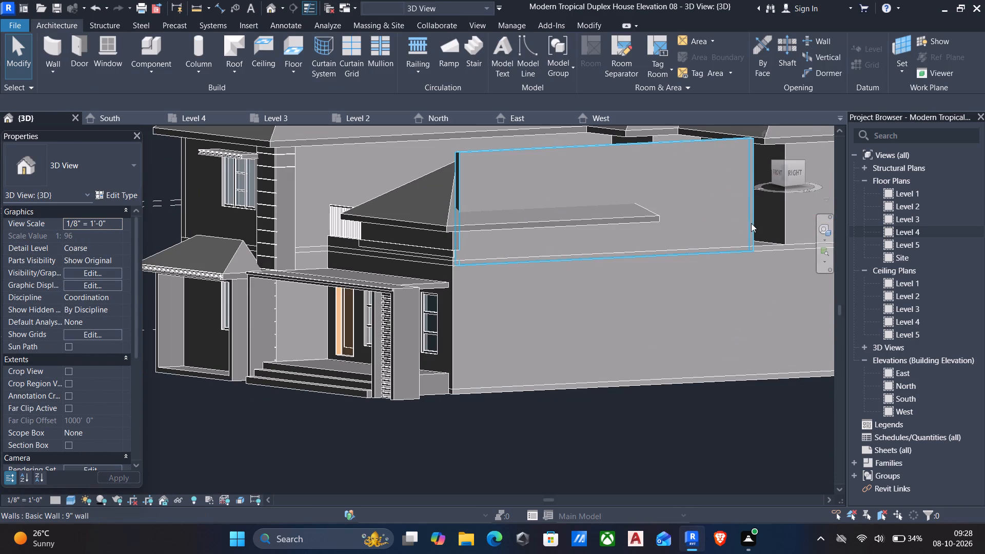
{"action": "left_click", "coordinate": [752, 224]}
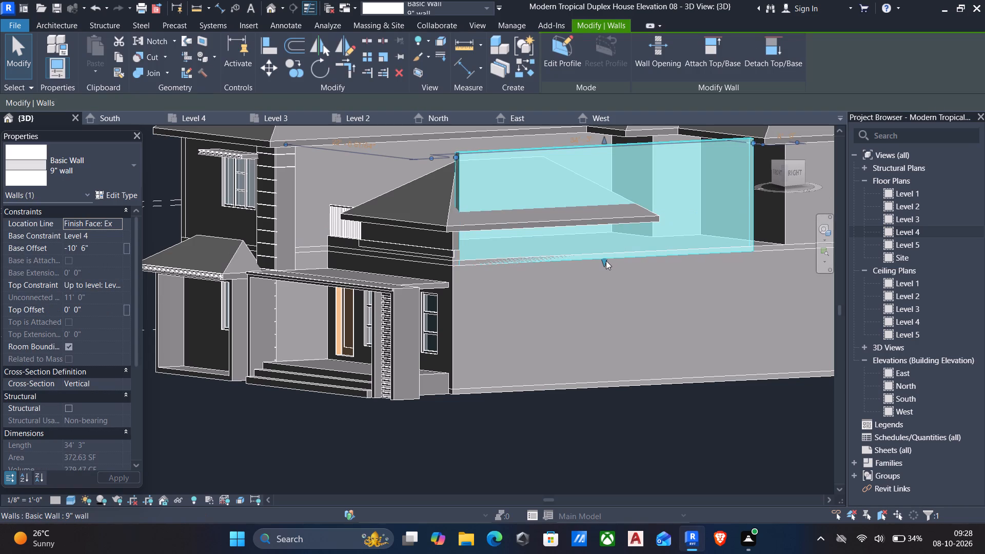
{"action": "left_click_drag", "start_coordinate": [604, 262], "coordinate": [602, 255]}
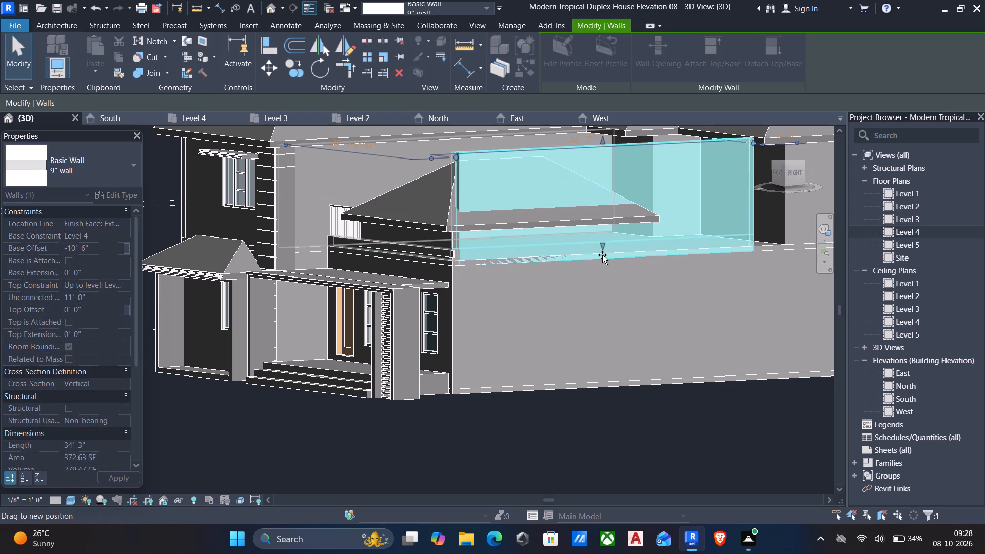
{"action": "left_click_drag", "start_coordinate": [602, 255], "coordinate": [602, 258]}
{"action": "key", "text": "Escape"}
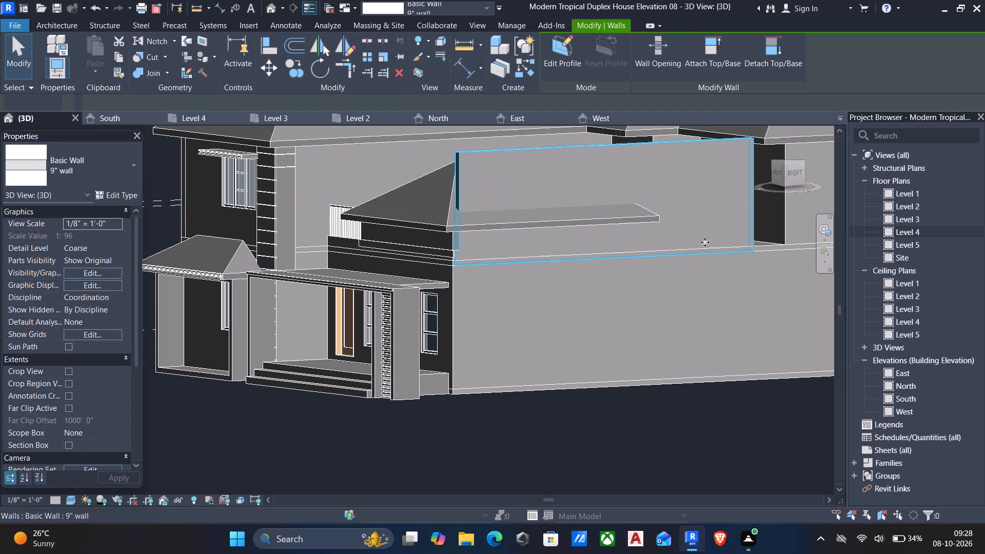
Lower the east terrace wall's top to a low parapet height, at a top offset of about -9'-8".
{"action": "left_click", "coordinate": [584, 148]}
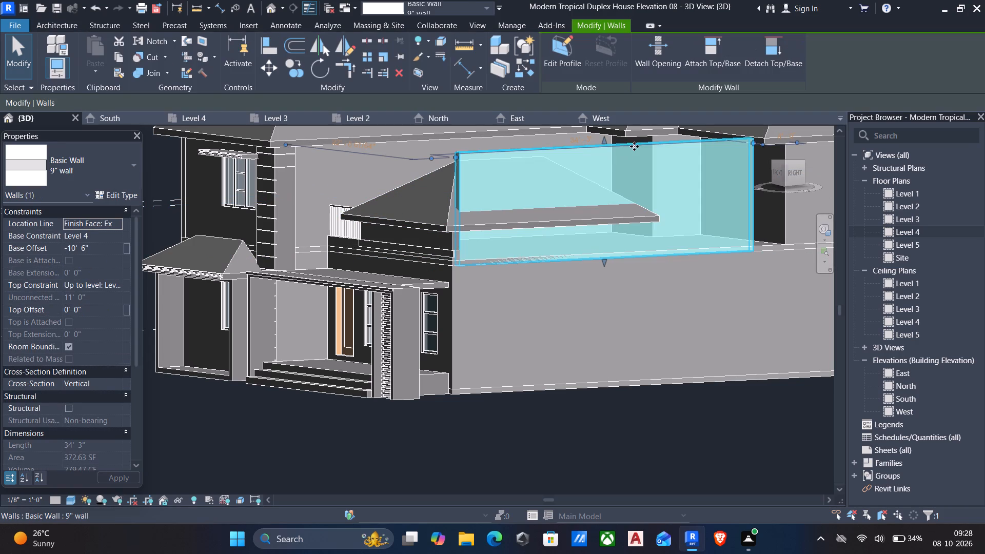
{"action": "left_click_drag", "start_coordinate": [606, 144], "coordinate": [627, 244]}
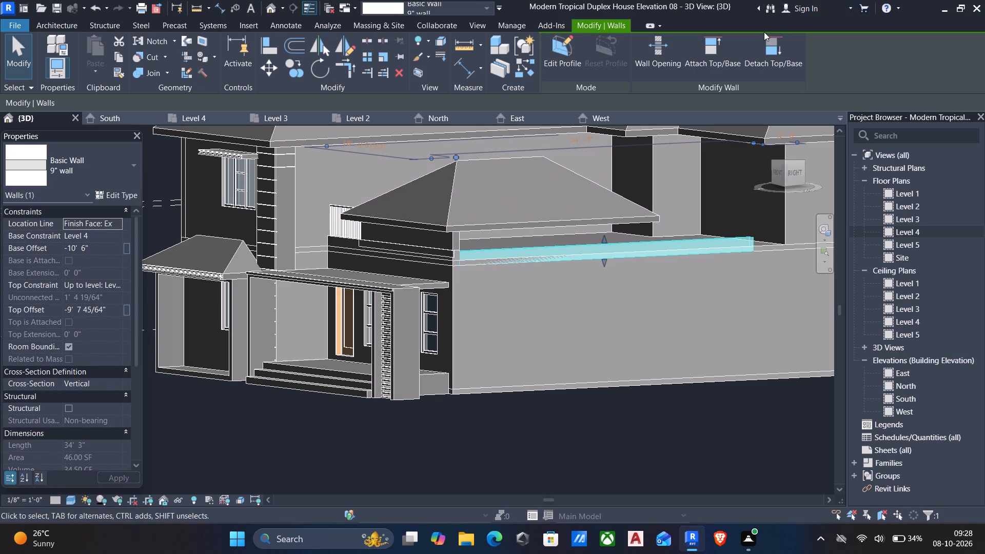
Attach the top of the east terrace wall to the terrace hip roof.
{"action": "left_click_drag", "start_coordinate": [715, 46], "coordinate": [710, 47]}
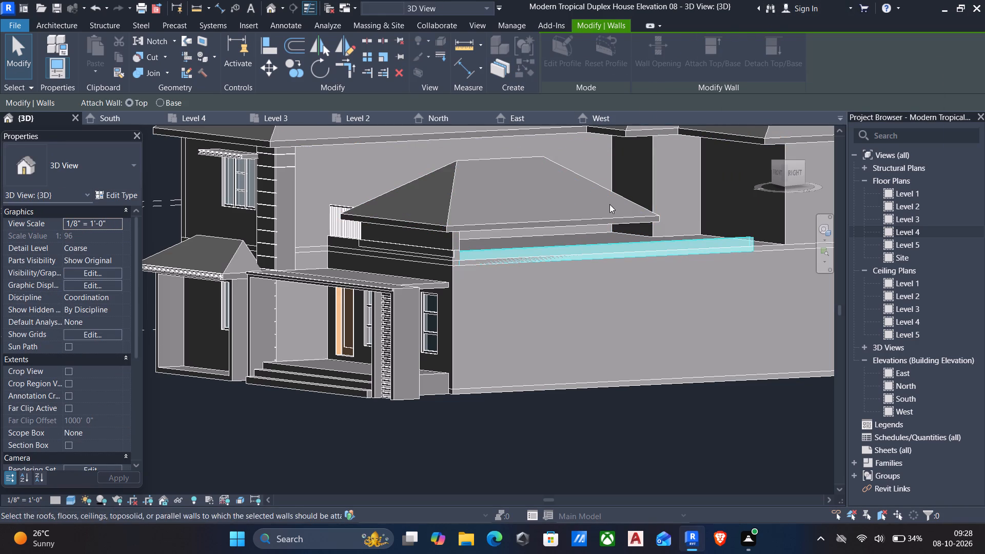
{"action": "left_click", "coordinate": [609, 215]}
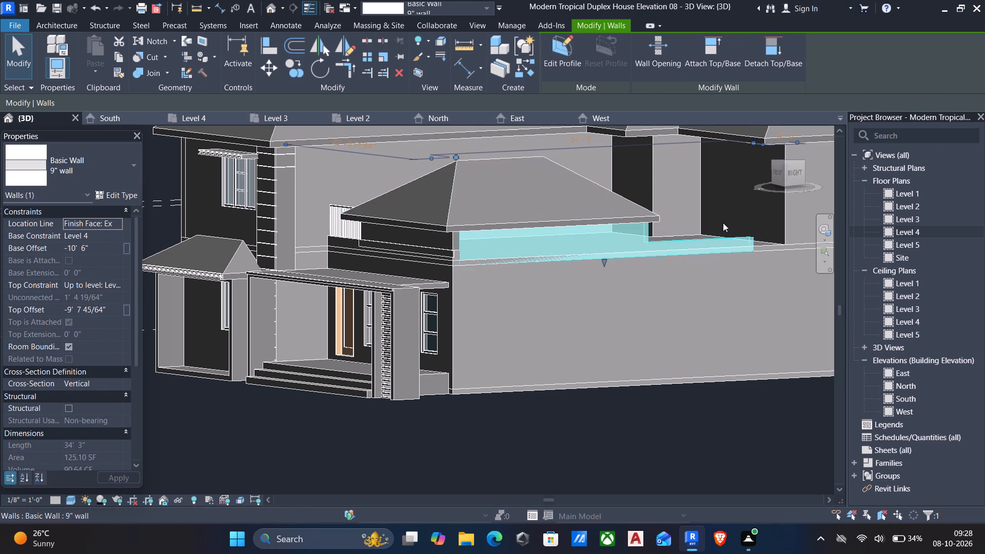
{"action": "scroll", "coordinate": [727, 223], "scroll_direction": "down", "scroll_amount": 3}
{"action": "middle_click_drag", "start_coordinate": [725, 223], "coordinate": [628, 253]}
{"action": "scroll", "coordinate": [628, 253], "scroll_direction": "up", "scroll_amount": 6}
{"action": "key", "text": "Escape"}
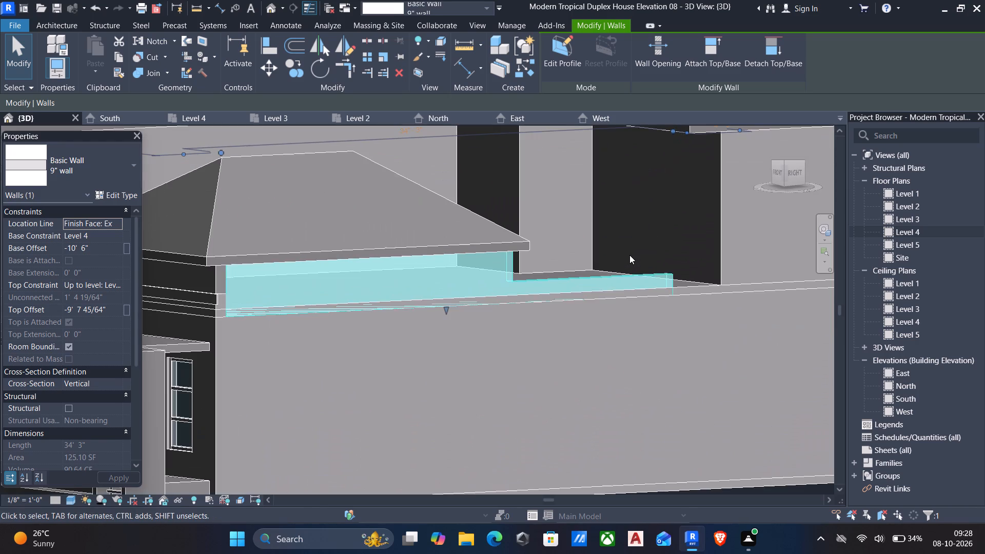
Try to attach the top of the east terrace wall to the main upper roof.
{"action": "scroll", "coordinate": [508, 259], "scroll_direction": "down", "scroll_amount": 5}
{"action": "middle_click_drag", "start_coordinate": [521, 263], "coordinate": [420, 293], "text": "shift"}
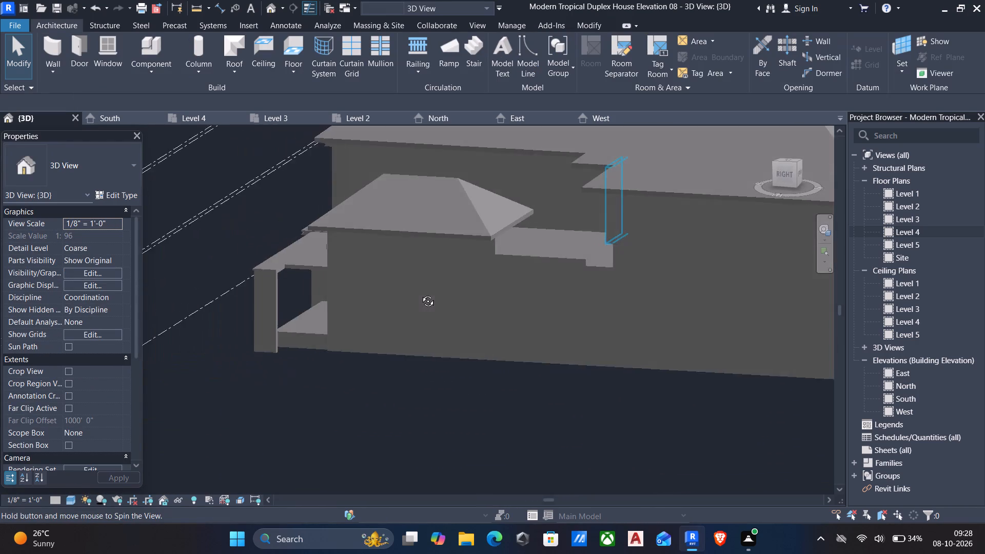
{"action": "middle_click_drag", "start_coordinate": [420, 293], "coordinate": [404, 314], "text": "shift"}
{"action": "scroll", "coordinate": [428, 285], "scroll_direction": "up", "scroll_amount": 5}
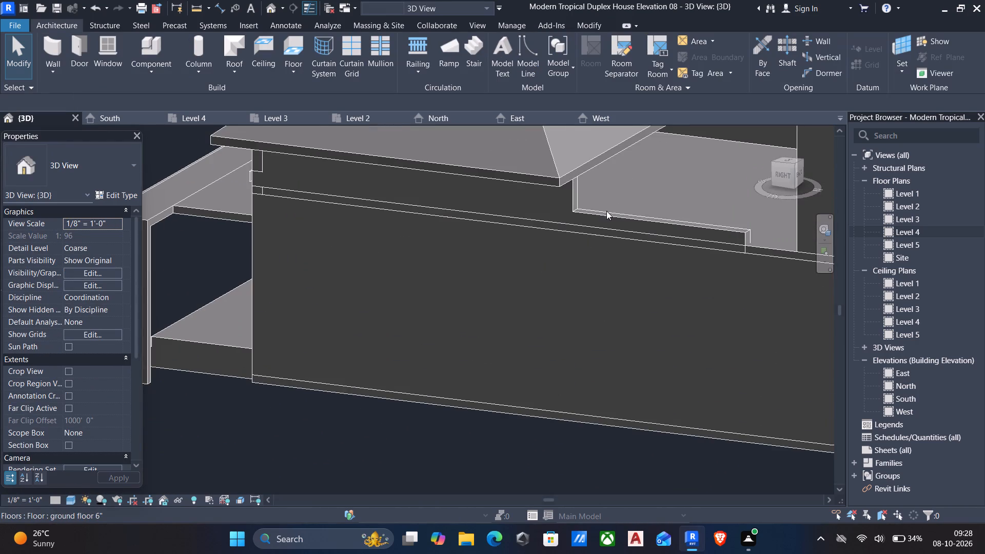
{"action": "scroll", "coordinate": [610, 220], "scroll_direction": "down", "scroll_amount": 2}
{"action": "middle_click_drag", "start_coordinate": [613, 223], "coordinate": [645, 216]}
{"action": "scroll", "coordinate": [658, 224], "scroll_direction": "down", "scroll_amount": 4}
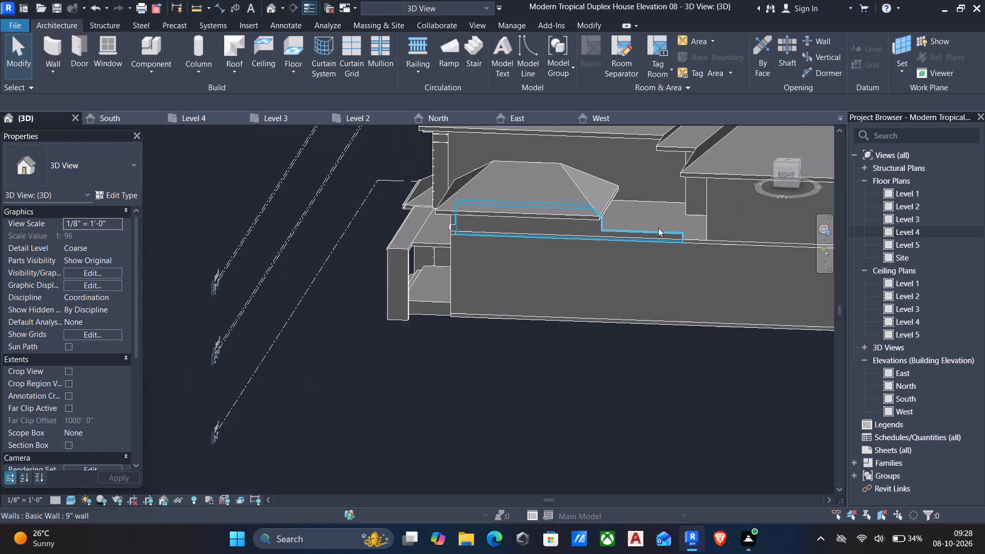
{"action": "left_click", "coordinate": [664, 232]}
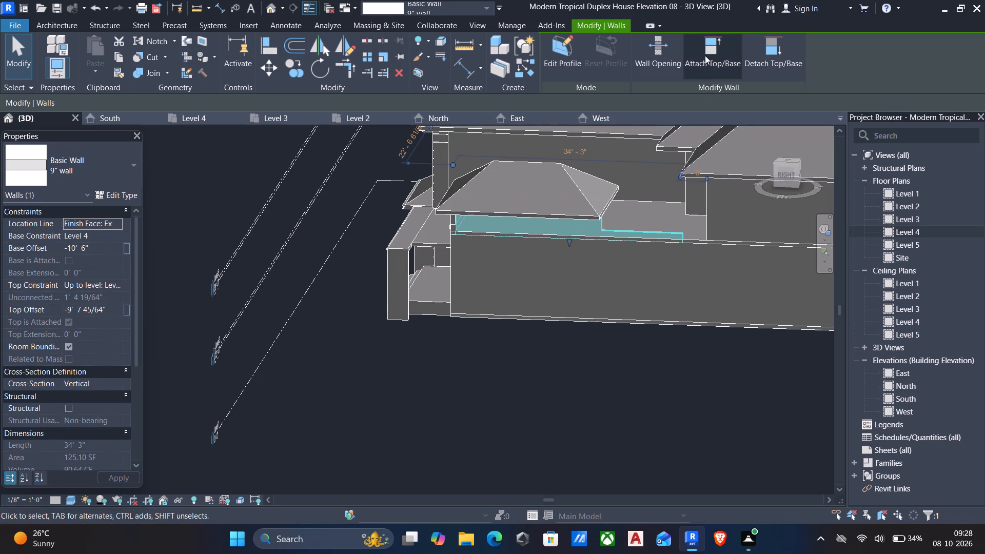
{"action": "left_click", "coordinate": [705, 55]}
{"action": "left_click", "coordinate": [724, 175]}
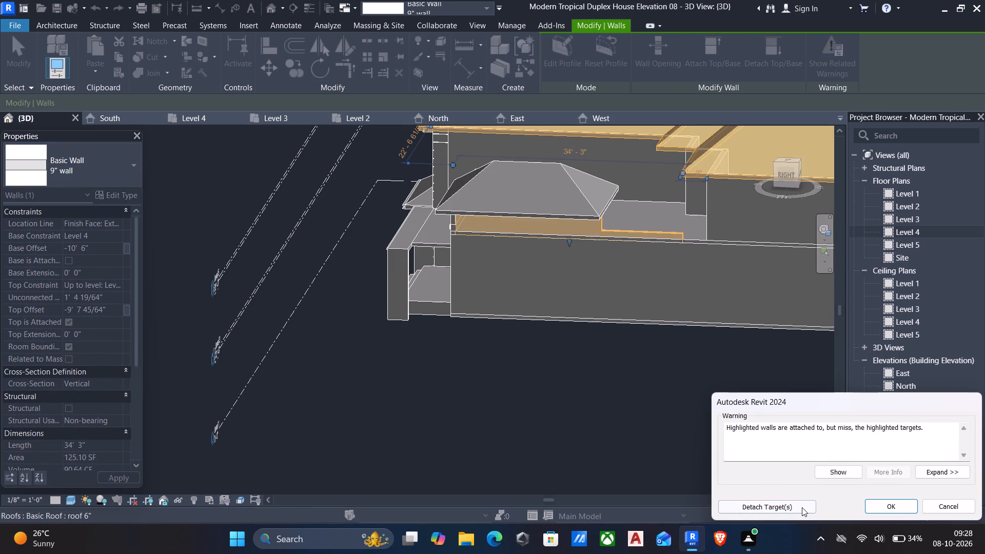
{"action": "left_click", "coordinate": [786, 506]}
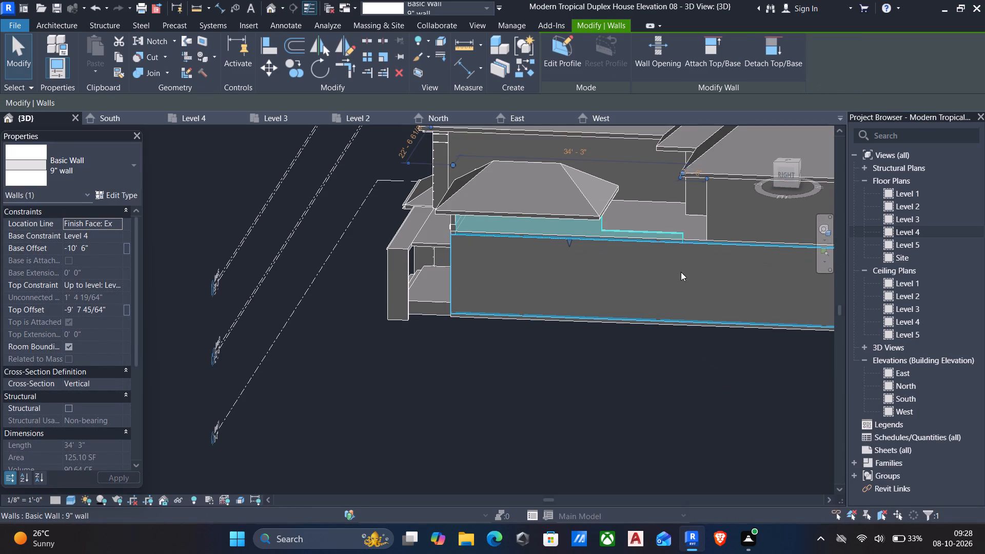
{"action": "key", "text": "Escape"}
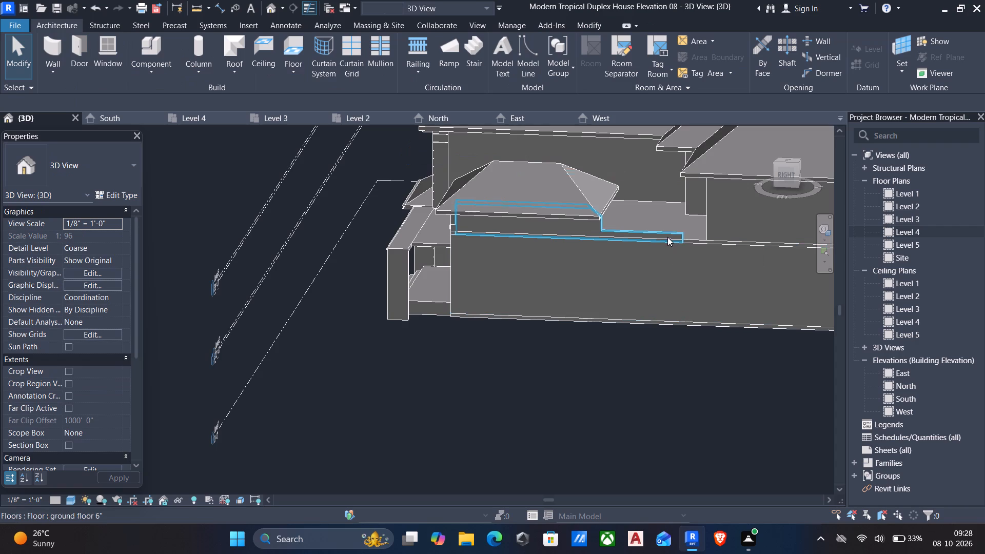
In the Level 4 plan, extend the east terrace wall's north end to the house wall, making it 38'-3" long.
{"action": "left_click", "coordinate": [666, 234]}
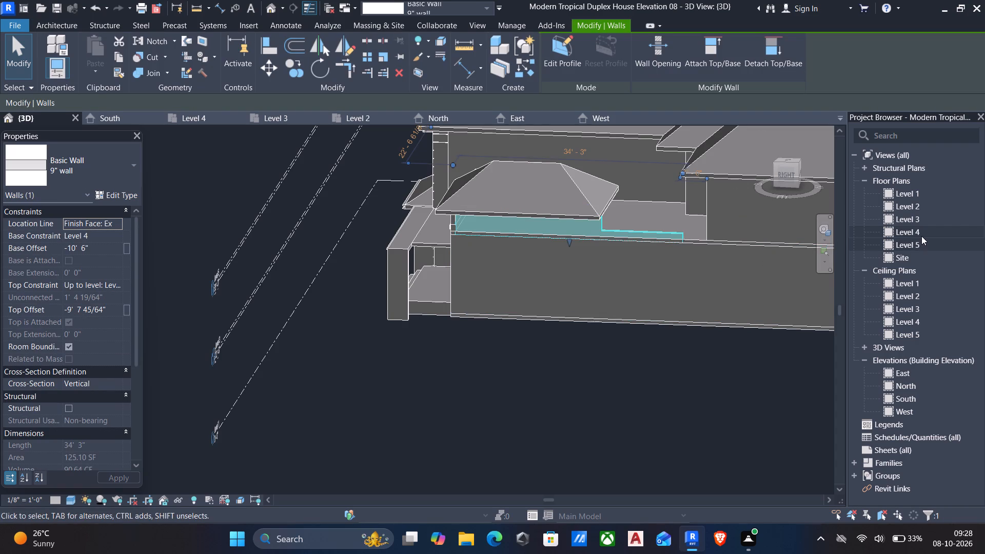
{"action": "double_click", "coordinate": [915, 230]}
{"action": "scroll", "coordinate": [663, 276], "scroll_direction": "down", "scroll_amount": 4}
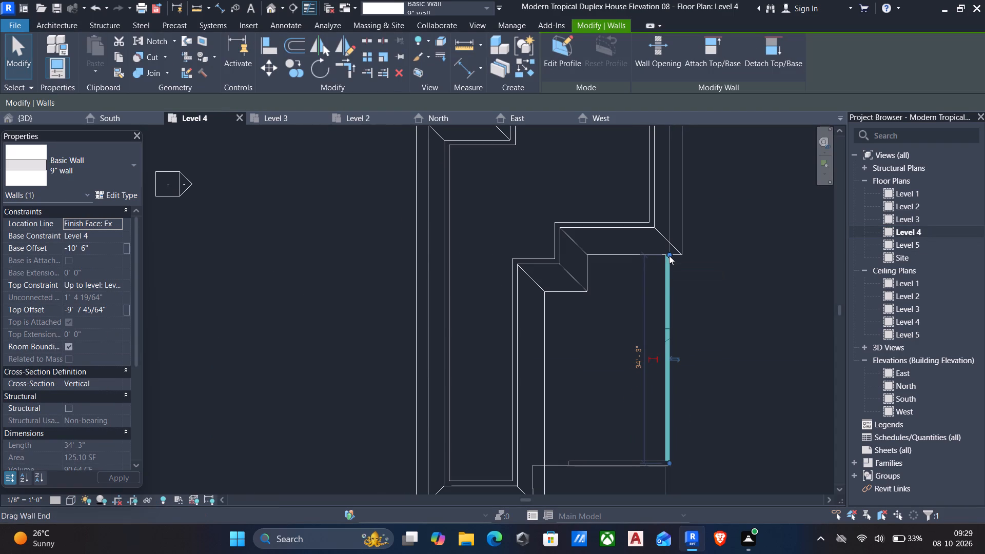
{"action": "left_click_drag", "start_coordinate": [669, 253], "coordinate": [669, 230]}
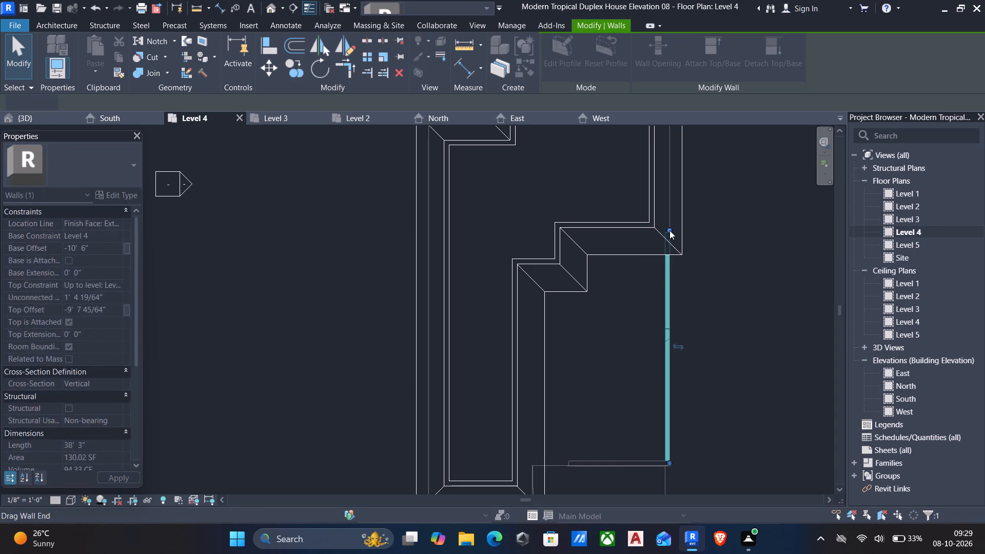
{"action": "left_click", "coordinate": [274, 8]}
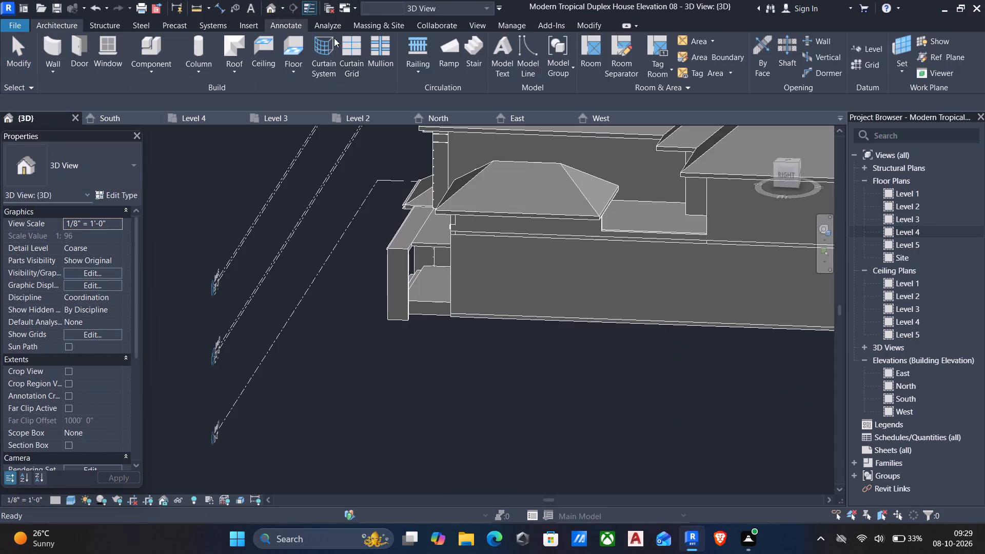
{"action": "scroll", "coordinate": [706, 238], "scroll_direction": "up", "scroll_amount": 4}
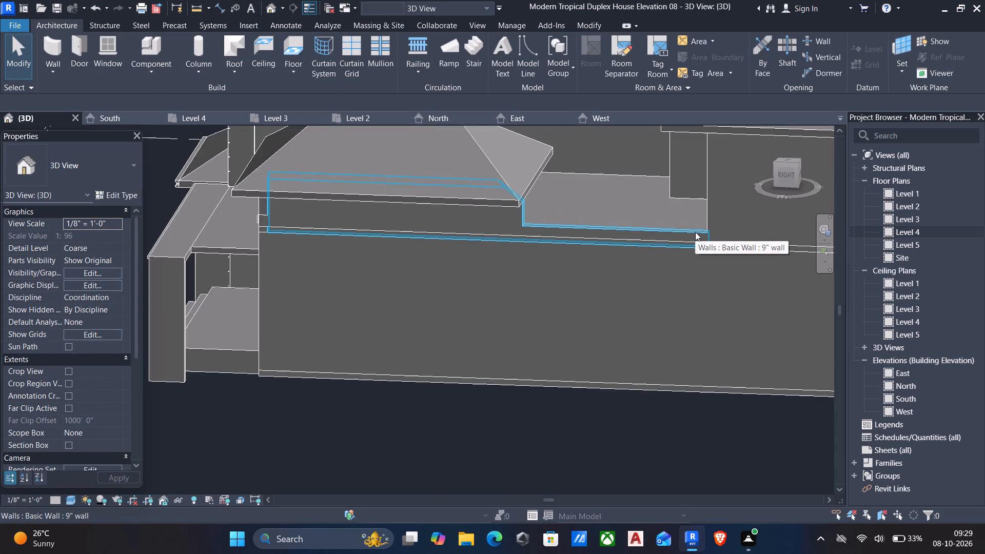
{"action": "scroll", "coordinate": [690, 232], "scroll_direction": "down", "scroll_amount": 4}
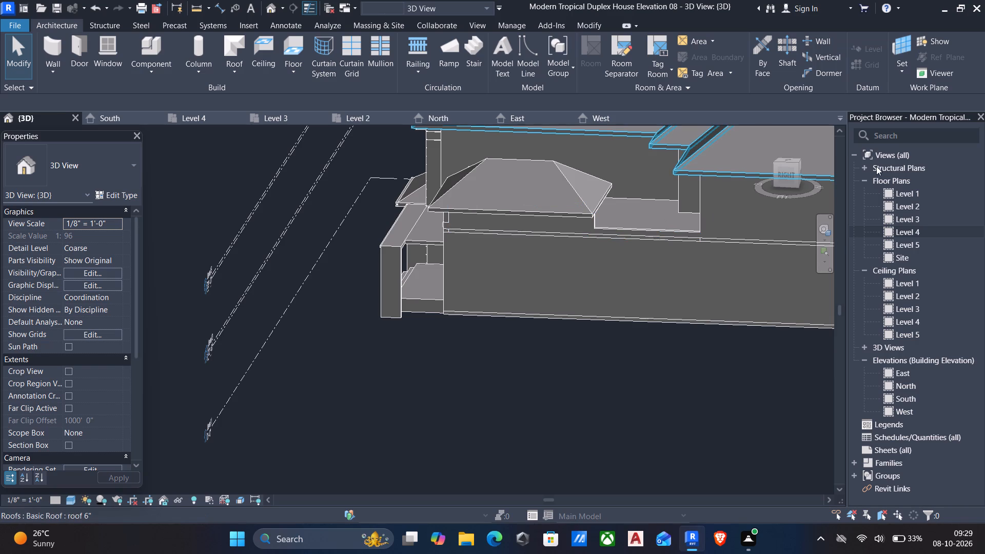
Examine the east terrace wall and its roof-attachment line in the Level 4 plan.
{"action": "double_click", "coordinate": [917, 230]}
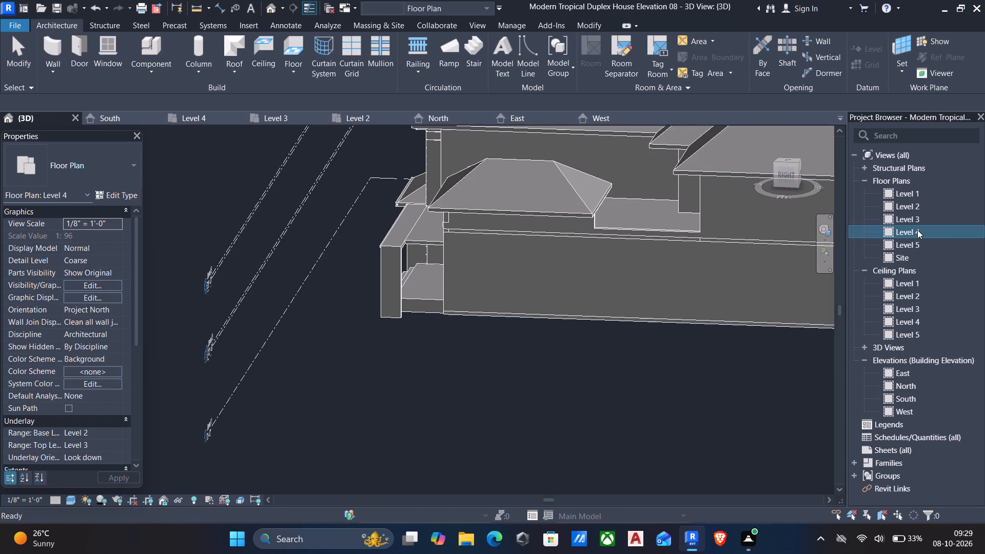
{"action": "scroll", "coordinate": [653, 277], "scroll_direction": "down", "scroll_amount": 6}
{"action": "scroll", "coordinate": [653, 313], "scroll_direction": "up", "scroll_amount": 12}
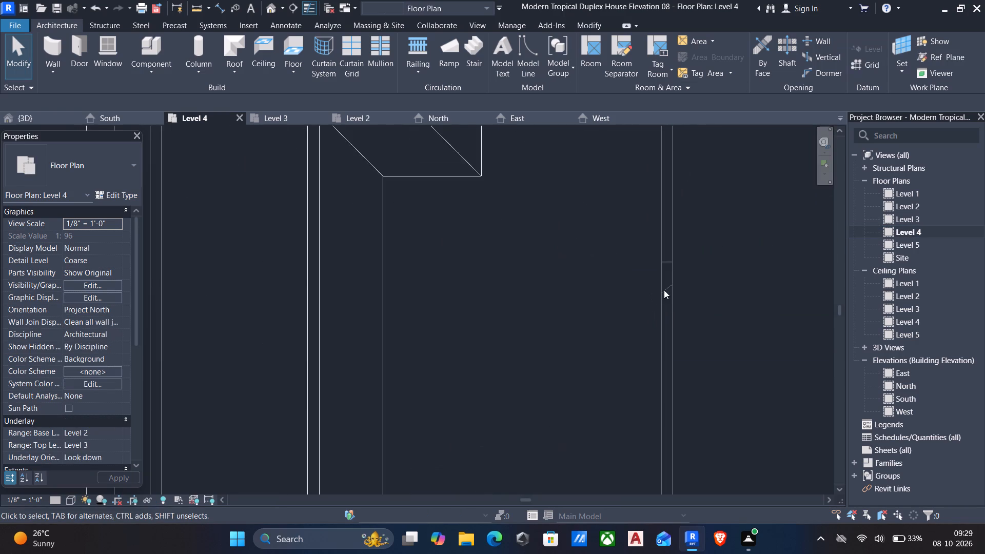
{"action": "scroll", "coordinate": [664, 272], "scroll_direction": "up", "scroll_amount": 6}
{"action": "scroll", "coordinate": [713, 267], "scroll_direction": "up", "scroll_amount": 7}
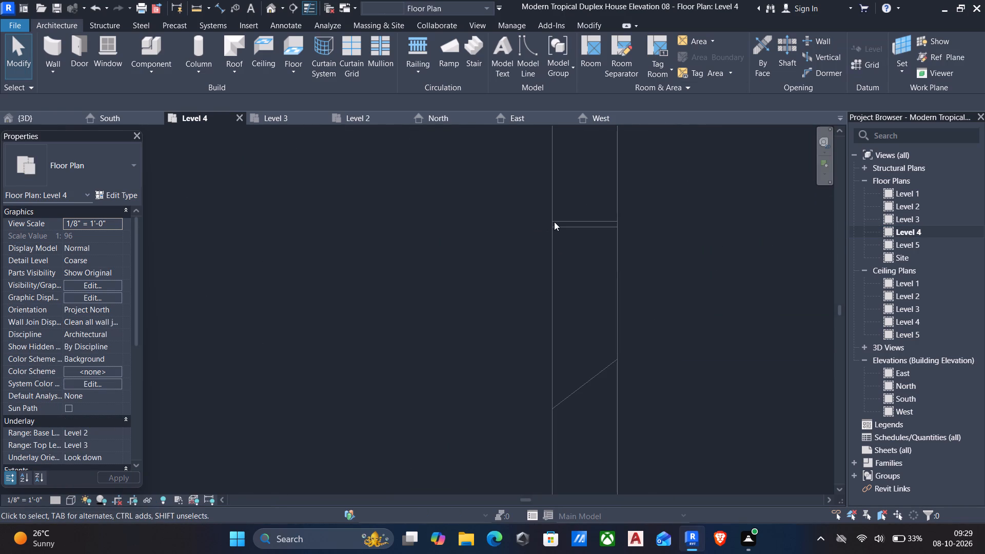
{"action": "left_click", "coordinate": [554, 222]}
{"action": "scroll", "coordinate": [558, 242], "scroll_direction": "down", "scroll_amount": 6}
{"action": "scroll", "coordinate": [566, 318], "scroll_direction": "down", "scroll_amount": 13}
{"action": "middle_click_drag", "start_coordinate": [566, 344], "coordinate": [561, 319]}
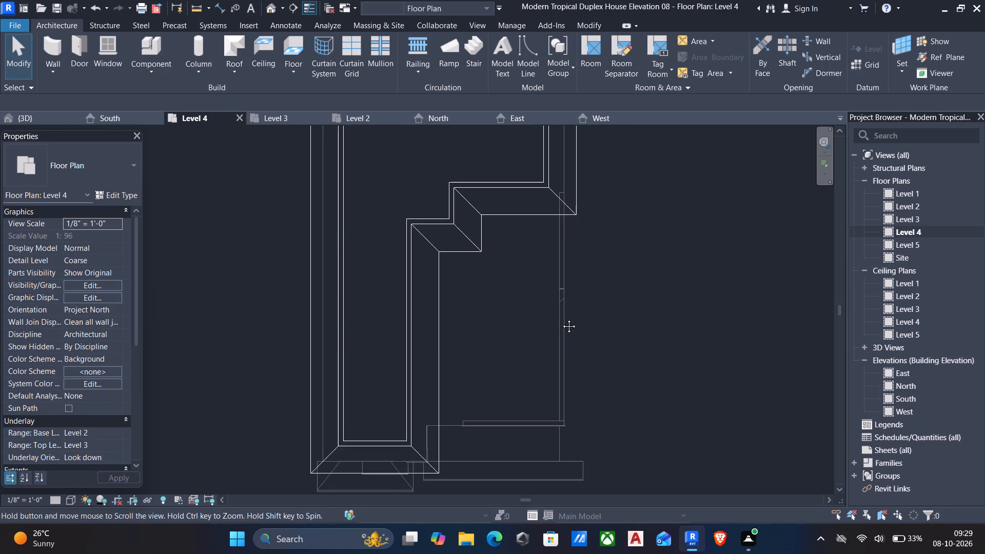
{"action": "middle_click_drag", "start_coordinate": [561, 319], "coordinate": [557, 320]}
{"action": "scroll", "coordinate": [557, 320], "scroll_direction": "up", "scroll_amount": 8}
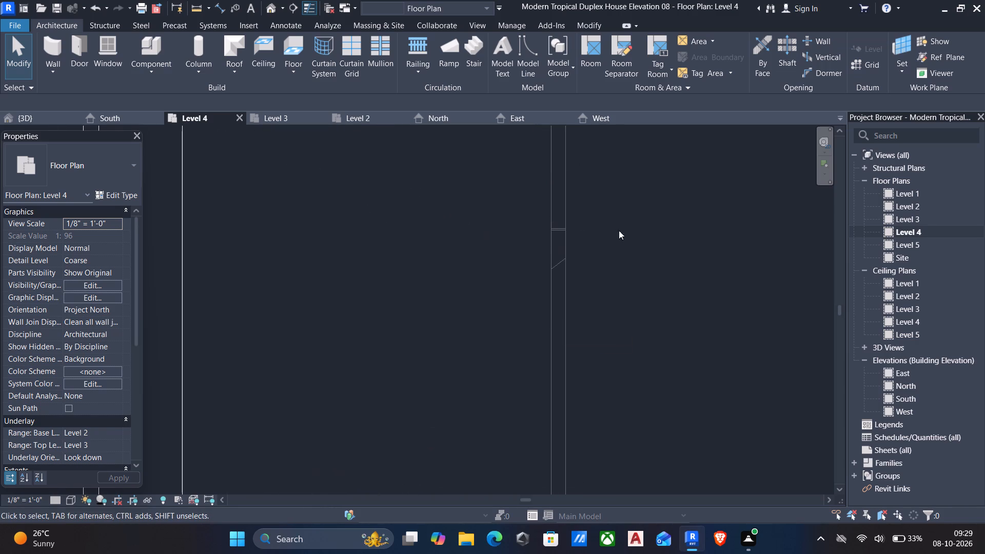
Open the Level 3 plan and examine the east terrace wall's run relative to the terrace hip roof.
{"action": "left_click", "coordinate": [919, 212]}
{"action": "double_click", "coordinate": [920, 215]}
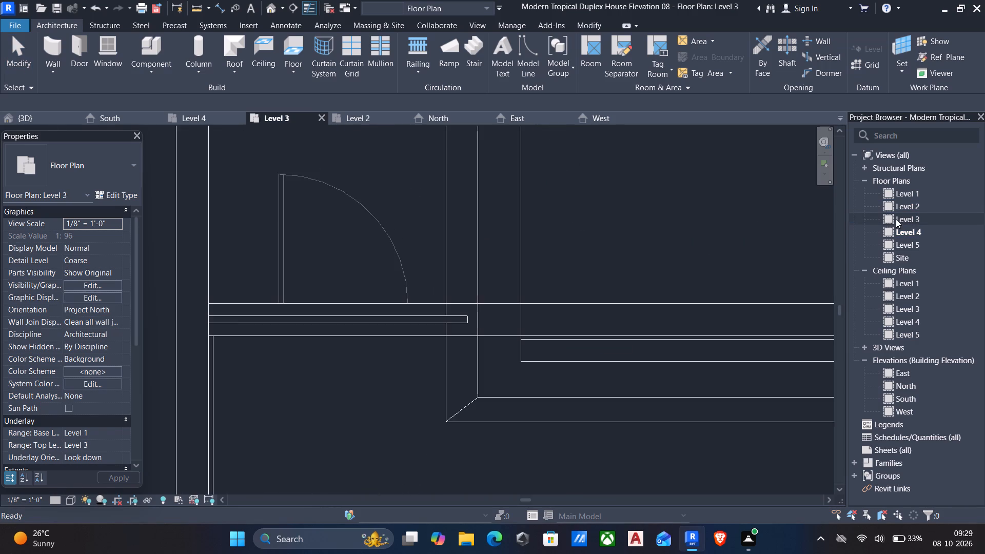
{"action": "scroll", "coordinate": [385, 239], "scroll_direction": "down", "scroll_amount": 6}
{"action": "scroll", "coordinate": [453, 274], "scroll_direction": "down", "scroll_amount": 5}
{"action": "scroll", "coordinate": [581, 232], "scroll_direction": "down", "scroll_amount": 3}
{"action": "middle_click_drag", "start_coordinate": [581, 232], "coordinate": [569, 290]}
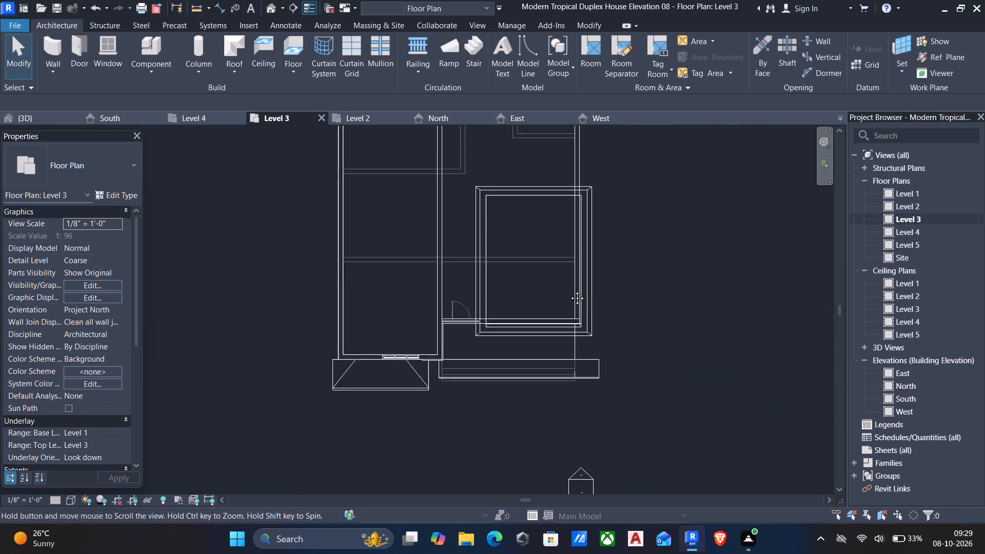
{"action": "middle_click_drag", "start_coordinate": [569, 290], "coordinate": [574, 302]}
{"action": "scroll", "coordinate": [563, 293], "scroll_direction": "up", "scroll_amount": 8}
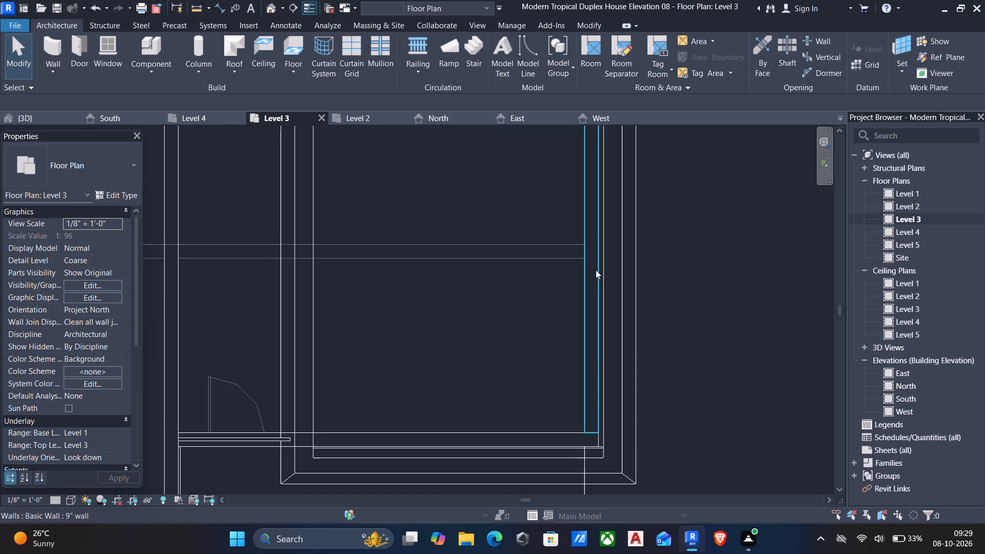
{"action": "left_click", "coordinate": [596, 270]}
{"action": "scroll", "coordinate": [594, 269], "scroll_direction": "down", "scroll_amount": 5}
{"action": "middle_click_drag", "start_coordinate": [594, 269], "coordinate": [574, 359]}
{"action": "scroll", "coordinate": [603, 262], "scroll_direction": "up", "scroll_amount": 4}
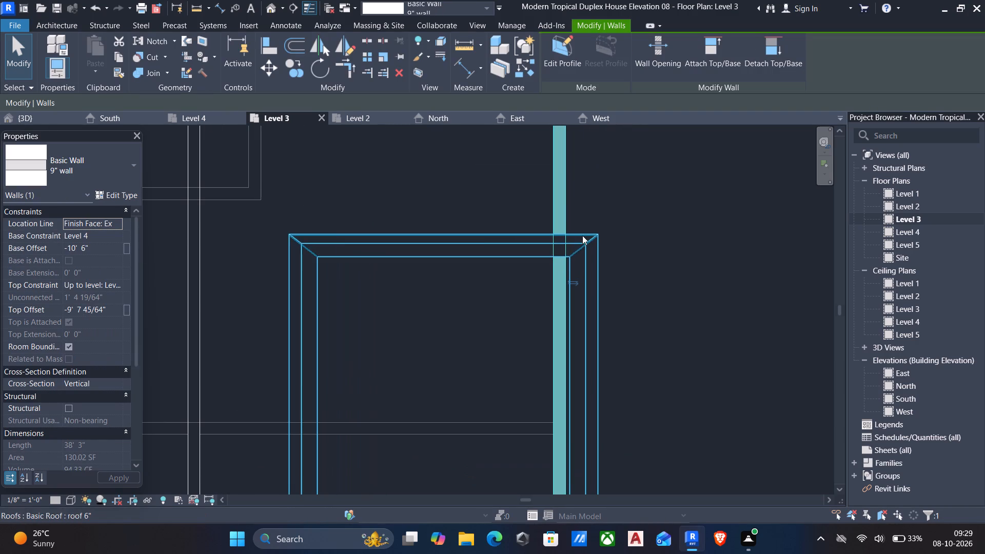
{"action": "key", "text": "Escape"}
{"action": "left_click", "coordinate": [556, 265]}
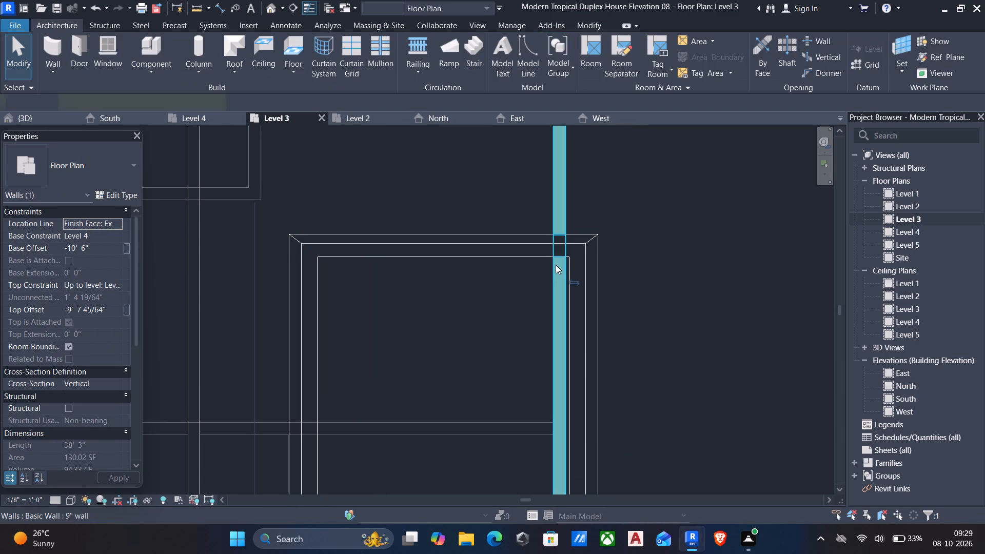
{"action": "key", "text": "Escape"}
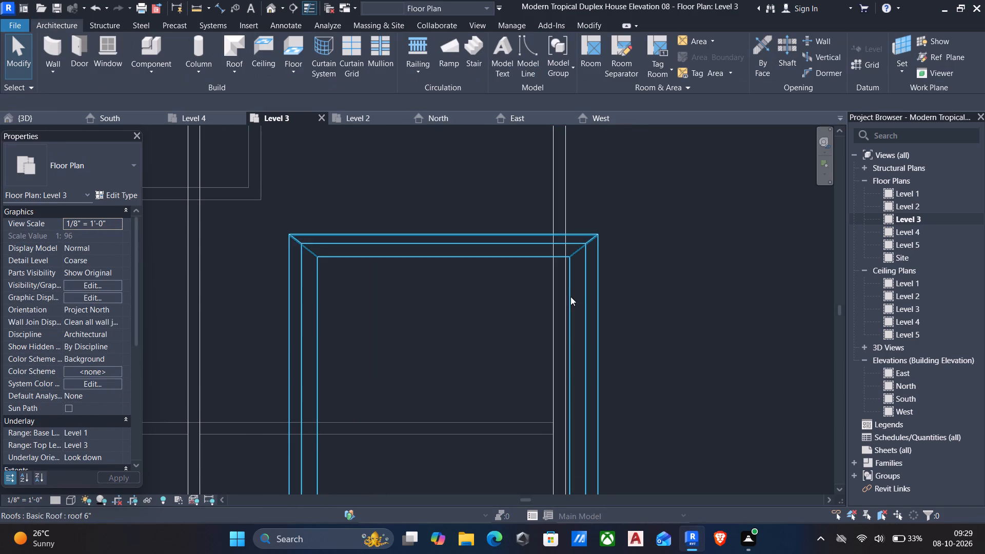
{"action": "left_click", "coordinate": [565, 305]}
{"action": "scroll", "coordinate": [548, 265], "scroll_direction": "down", "scroll_amount": 5}
{"action": "middle_click_drag", "start_coordinate": [544, 293], "coordinate": [539, 396]}
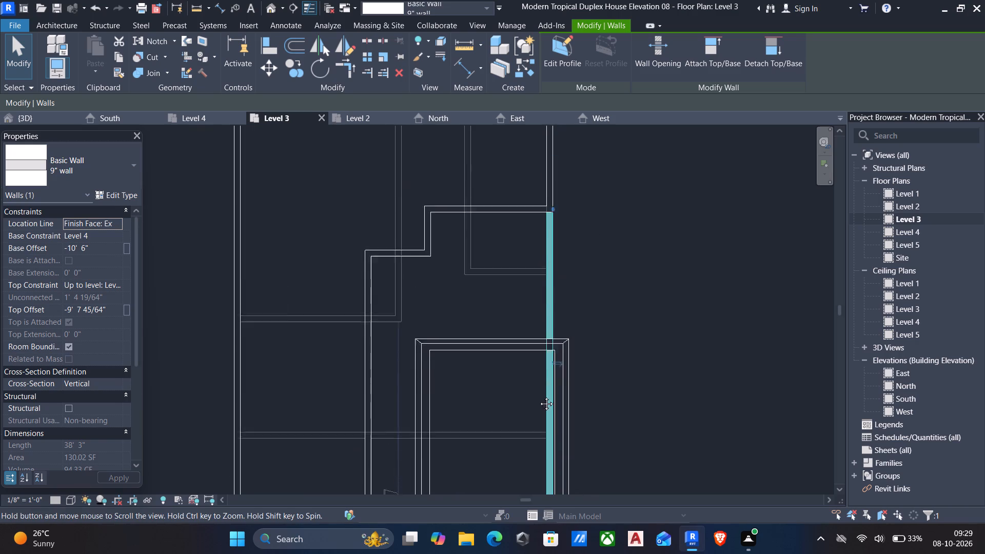
{"action": "middle_click_drag", "start_coordinate": [539, 396], "coordinate": [538, 340]}
{"action": "scroll", "coordinate": [539, 334], "scroll_direction": "up", "scroll_amount": 6}
{"action": "key", "text": "Escape"}
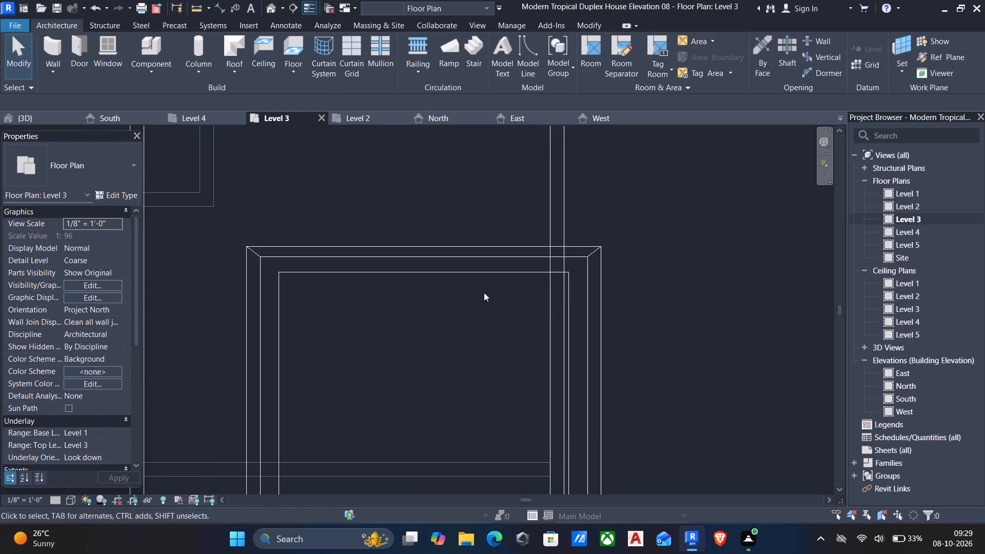
{"action": "scroll", "coordinate": [483, 292], "scroll_direction": "down", "scroll_amount": 4}
{"action": "middle_click_drag", "start_coordinate": [481, 343], "coordinate": [481, 314]}
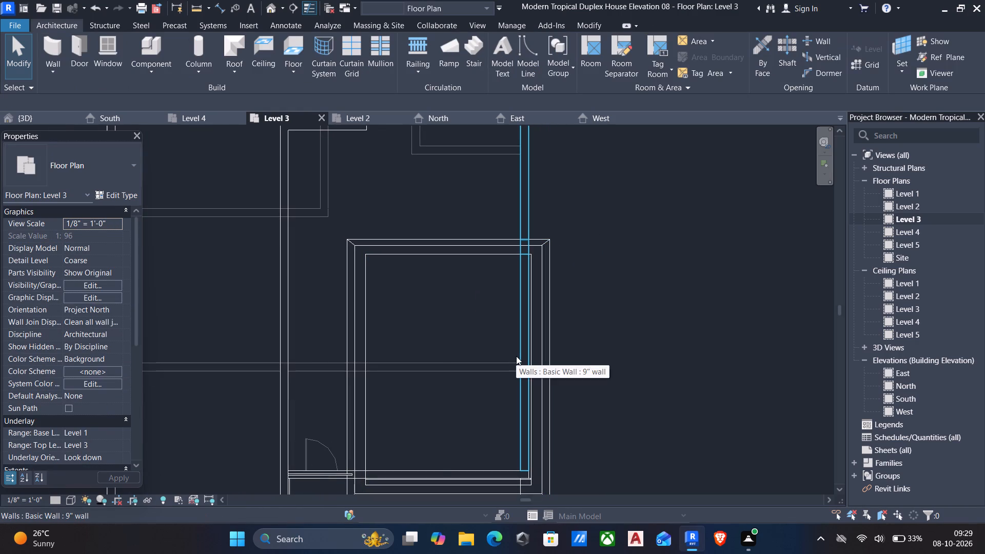
Split the east terrace wall beneath the hip roof, in line with the underlying cross wall's north face, and return to 3D.
{"action": "type", "text": "sl"}
{"action": "scroll", "coordinate": [515, 356], "scroll_direction": "up", "scroll_amount": 2}
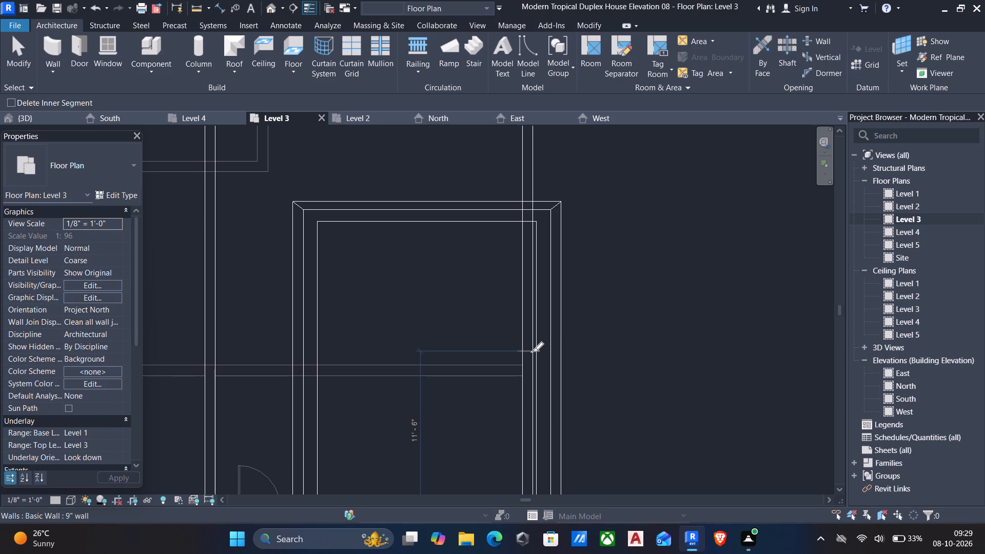
{"action": "scroll", "coordinate": [532, 356], "scroll_direction": "up", "scroll_amount": 2}
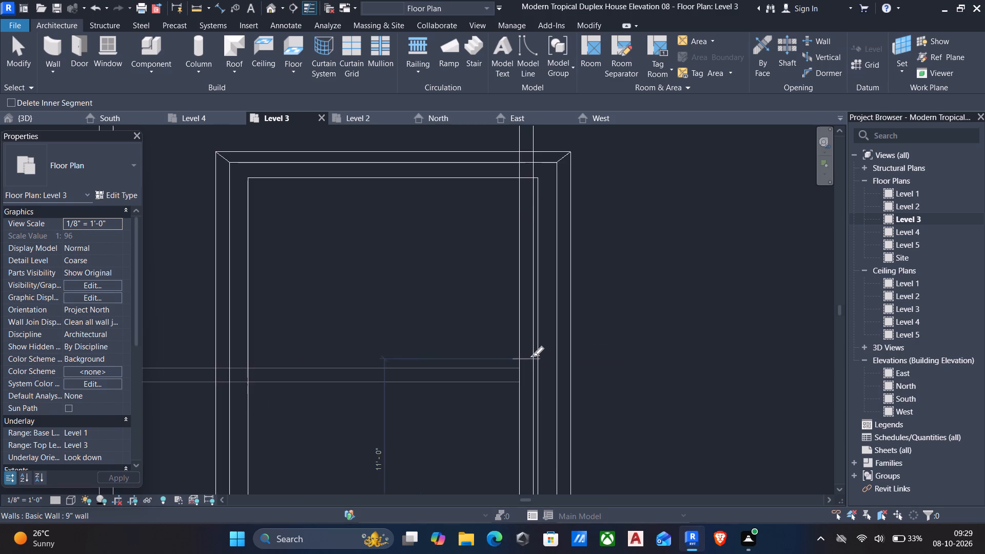
{"action": "scroll", "coordinate": [532, 356], "scroll_direction": "up", "scroll_amount": 5}
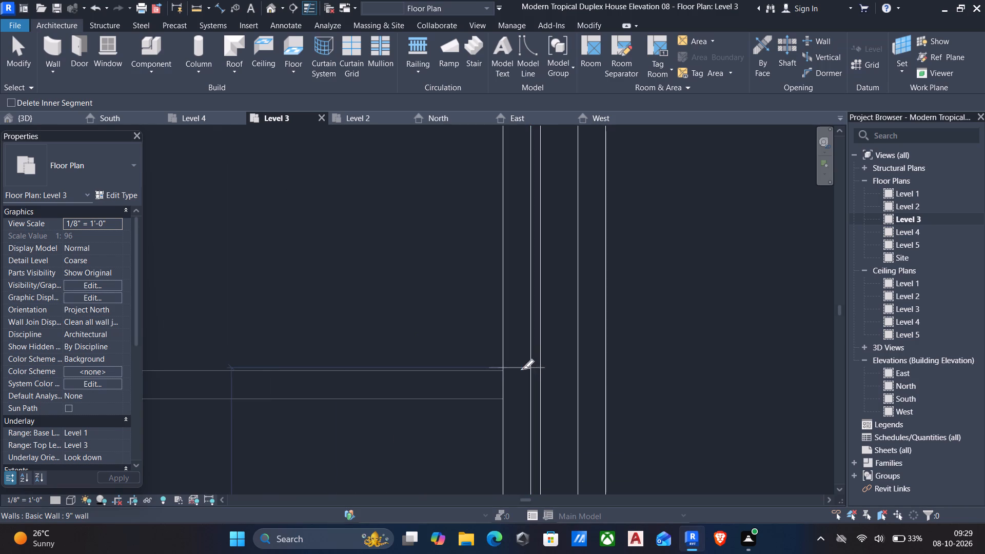
{"action": "scroll", "coordinate": [510, 371], "scroll_direction": "up", "scroll_amount": 4}
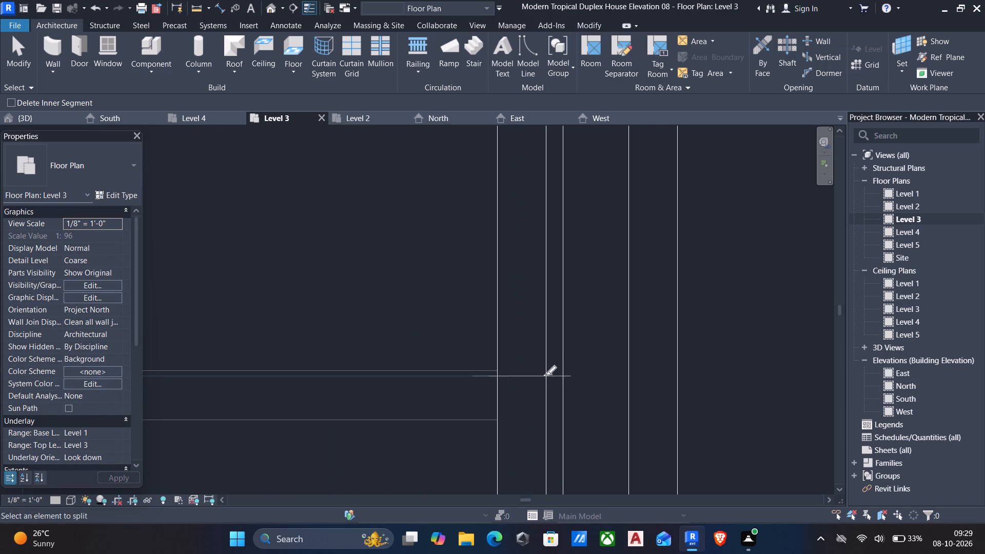
{"action": "scroll", "coordinate": [564, 370], "scroll_direction": "up", "scroll_amount": 4}
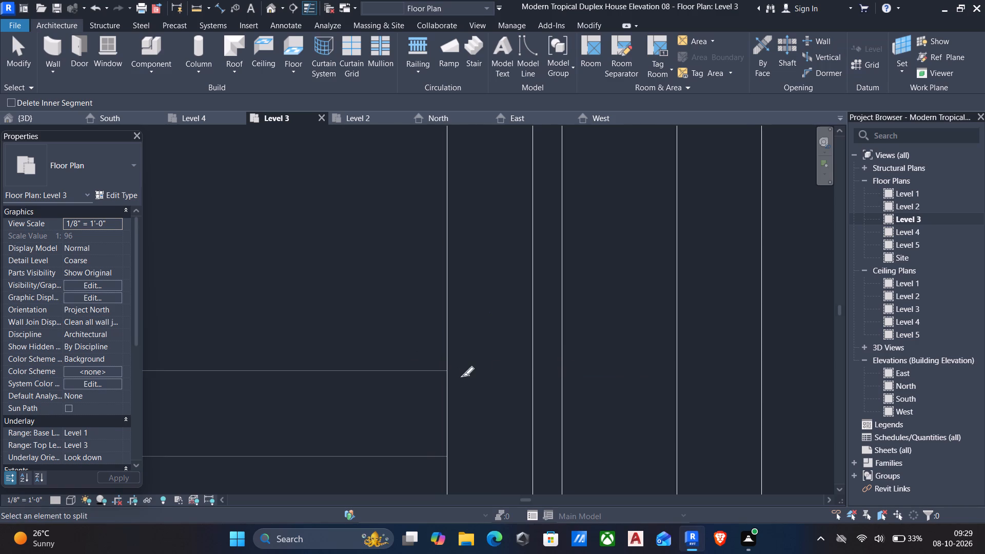
{"action": "left_click", "coordinate": [535, 372]}
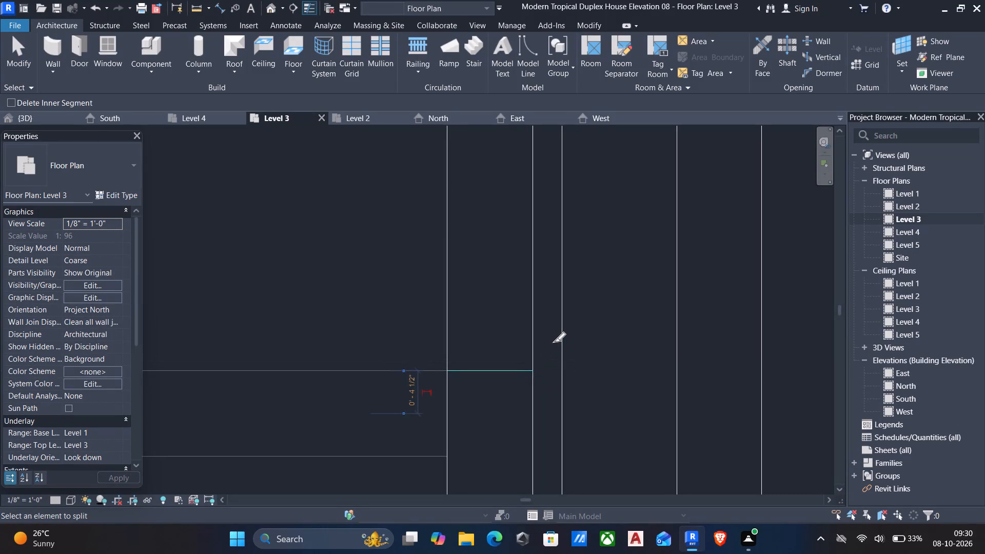
{"action": "key", "text": "Escape"}
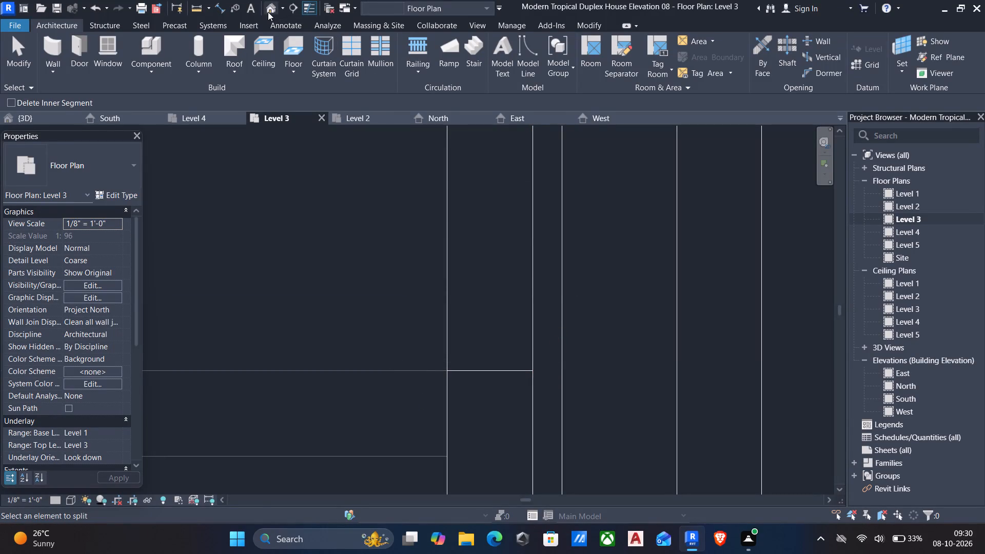
{"action": "left_click", "coordinate": [267, 9]}
{"action": "scroll", "coordinate": [503, 210], "scroll_direction": "down", "scroll_amount": 4}
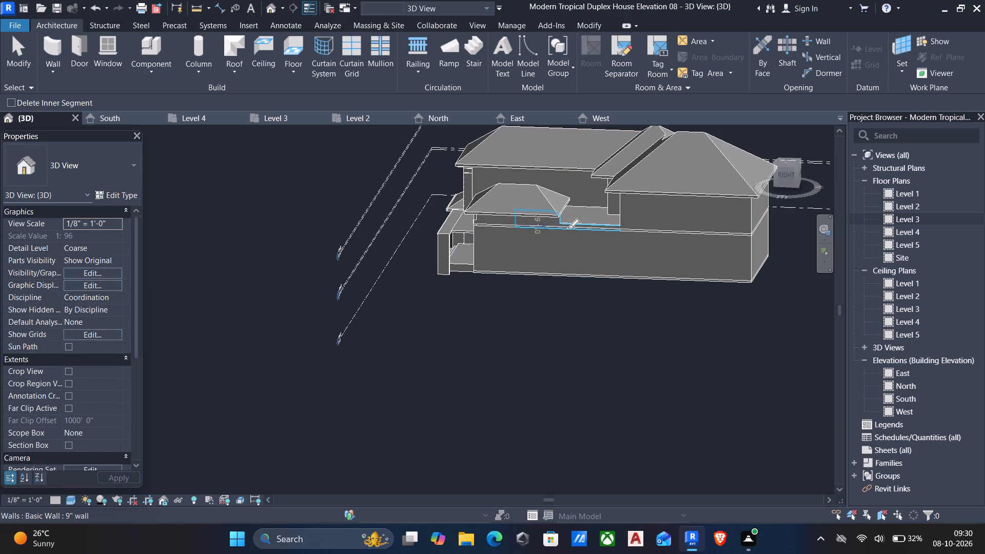
Examine the split east terrace wall's northern segment beneath the hip roof in 3D.
{"action": "key", "text": "Escape"}
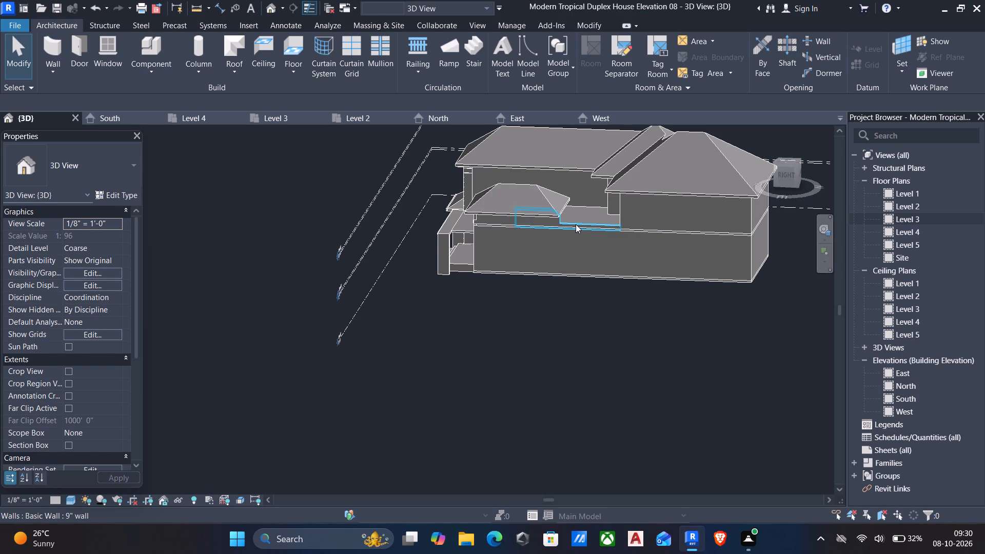
{"action": "key", "text": "Escape"}
{"action": "scroll", "coordinate": [592, 229], "scroll_direction": "up", "scroll_amount": 5}
{"action": "left_click", "coordinate": [592, 223]}
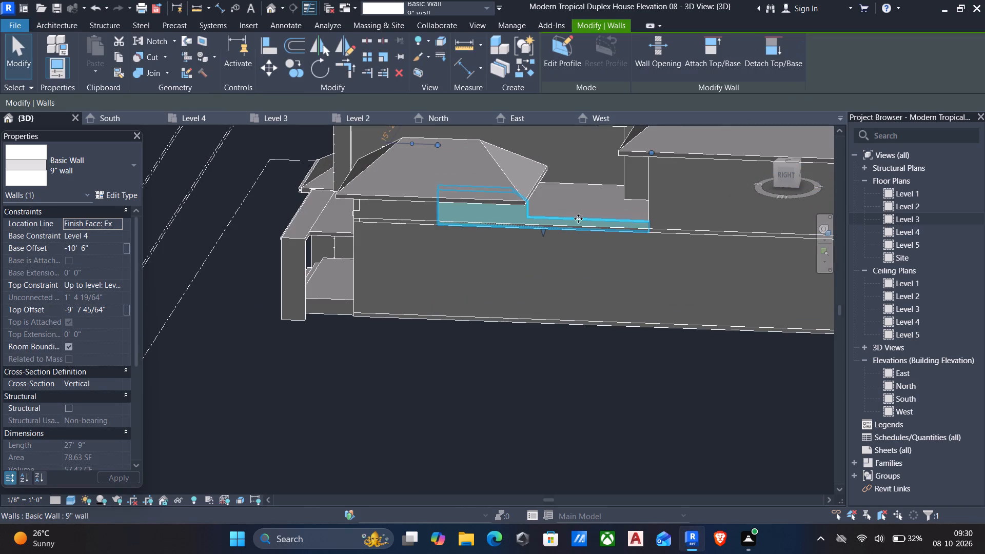
{"action": "key", "text": "Escape"}
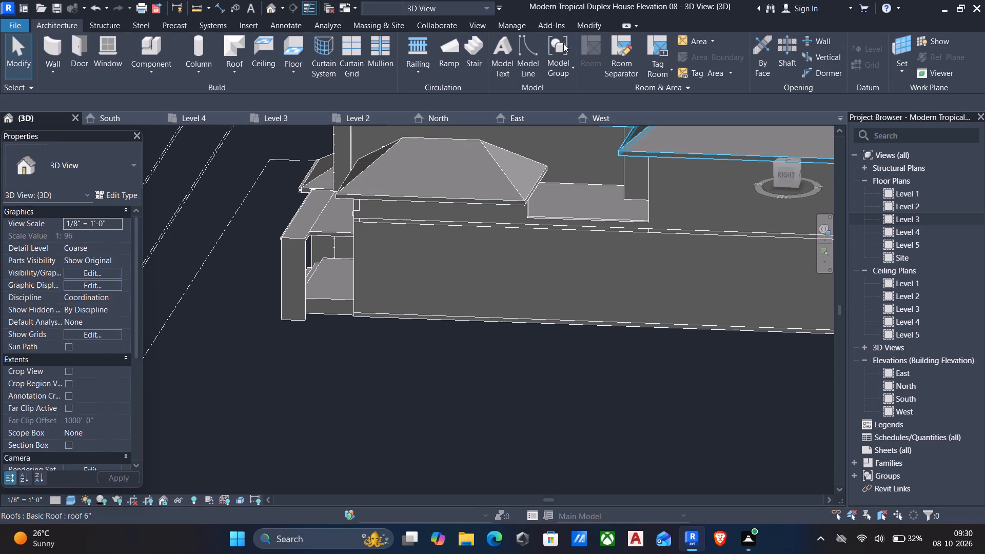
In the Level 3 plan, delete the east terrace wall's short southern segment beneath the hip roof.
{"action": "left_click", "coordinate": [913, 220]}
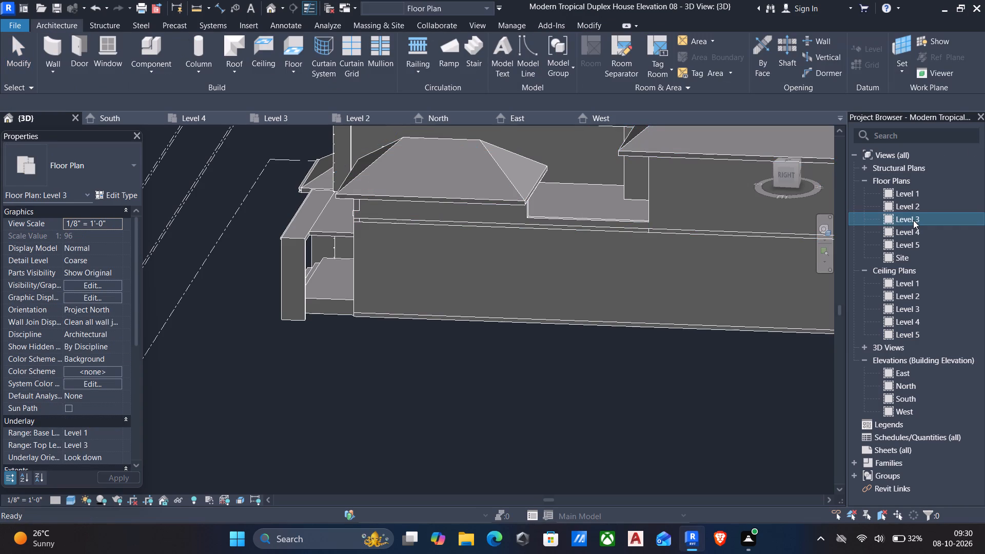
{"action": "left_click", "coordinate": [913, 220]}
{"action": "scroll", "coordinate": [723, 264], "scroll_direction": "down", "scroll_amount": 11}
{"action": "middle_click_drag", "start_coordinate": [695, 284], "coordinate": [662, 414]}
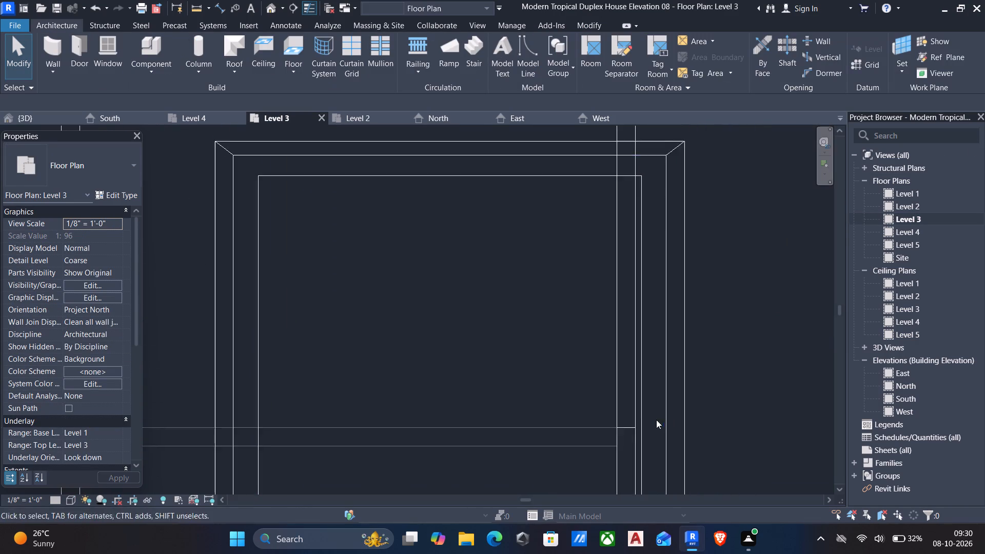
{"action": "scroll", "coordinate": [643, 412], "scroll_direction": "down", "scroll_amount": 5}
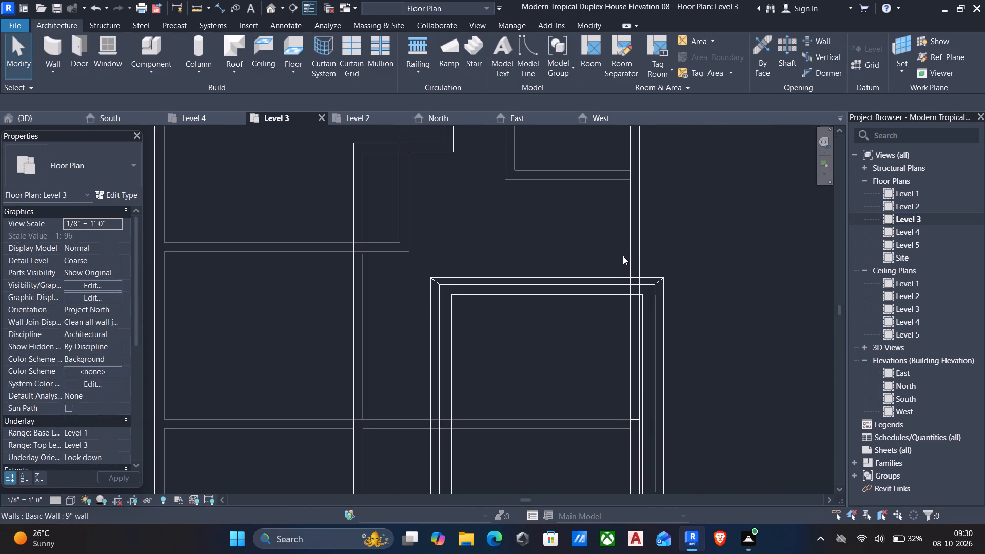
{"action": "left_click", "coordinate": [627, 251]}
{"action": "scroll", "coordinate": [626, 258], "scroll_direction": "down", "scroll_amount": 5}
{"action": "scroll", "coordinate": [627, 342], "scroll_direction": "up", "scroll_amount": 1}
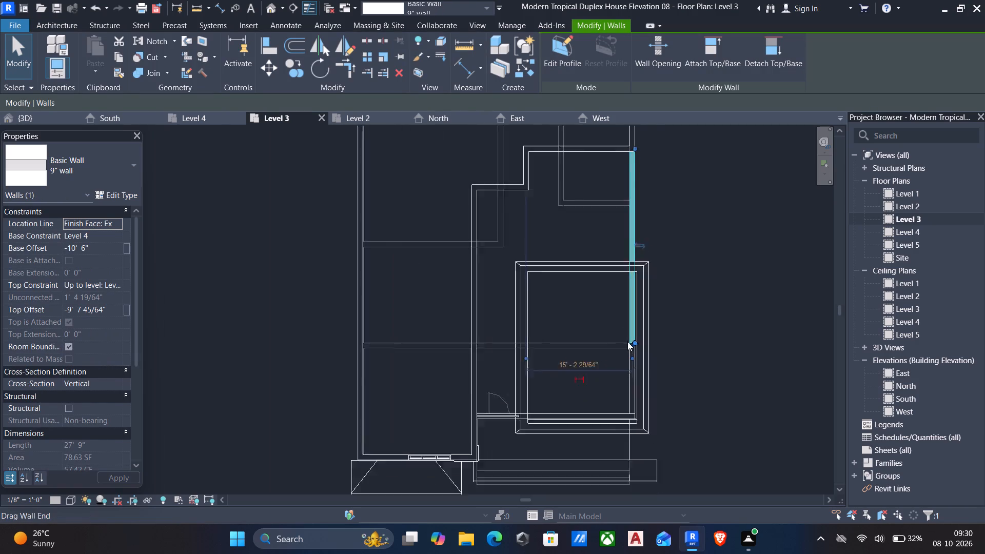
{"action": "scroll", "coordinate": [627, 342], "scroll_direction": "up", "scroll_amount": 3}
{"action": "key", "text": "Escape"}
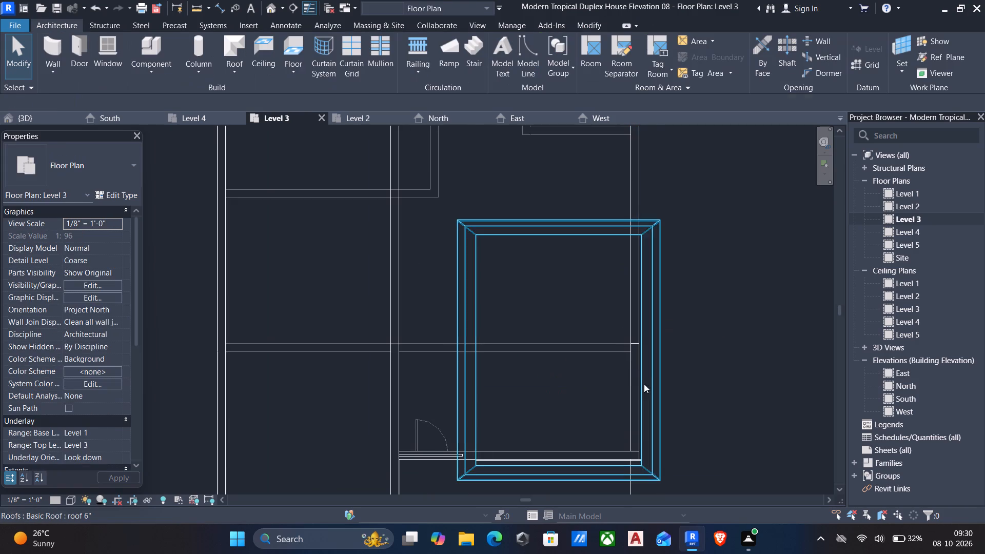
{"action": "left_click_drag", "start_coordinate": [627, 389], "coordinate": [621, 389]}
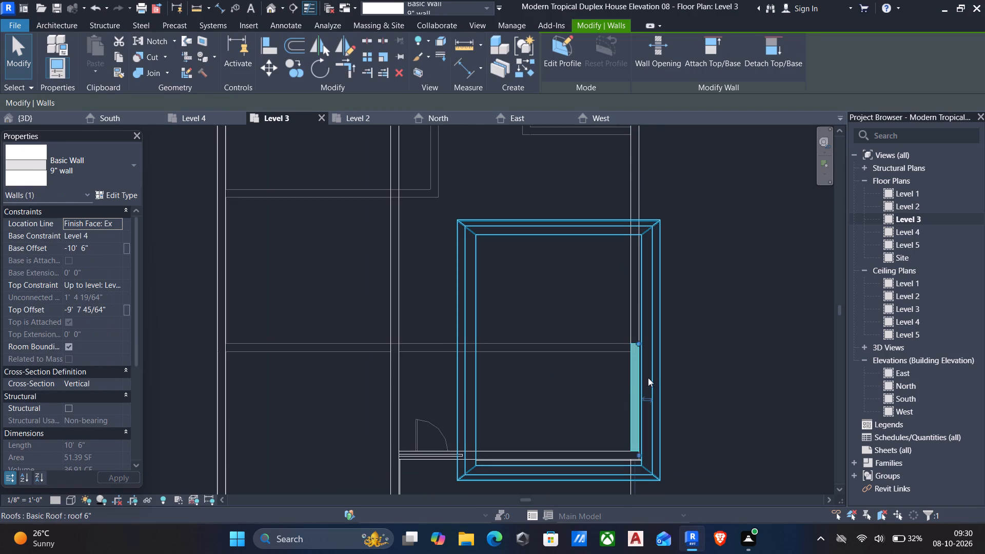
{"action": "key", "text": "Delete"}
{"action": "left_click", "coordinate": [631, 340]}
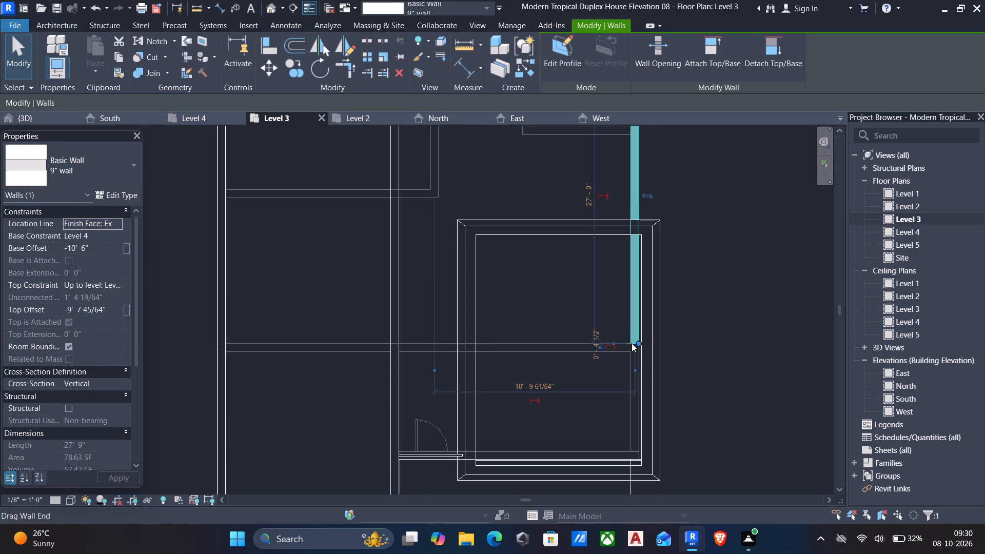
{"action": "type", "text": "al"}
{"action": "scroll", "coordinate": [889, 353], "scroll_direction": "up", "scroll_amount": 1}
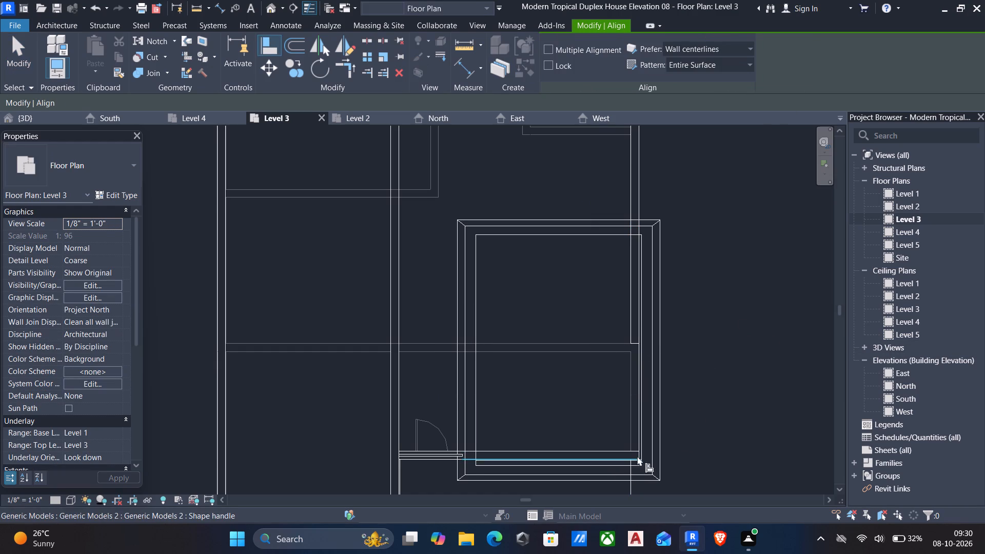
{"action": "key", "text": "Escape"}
Undo the deletion of the southern segment and the split of the east terrace wall.
{"action": "key", "text": "ctrl+z"}
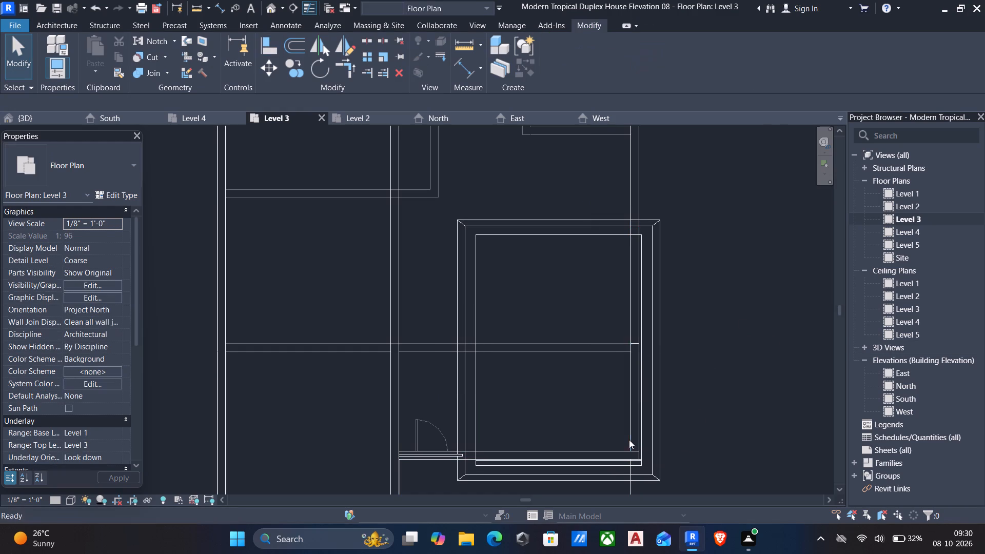
{"action": "key", "text": "ctrl+z"}
{"action": "key", "text": "ctrl+z"}
{"action": "key", "text": "ctrl+z"}
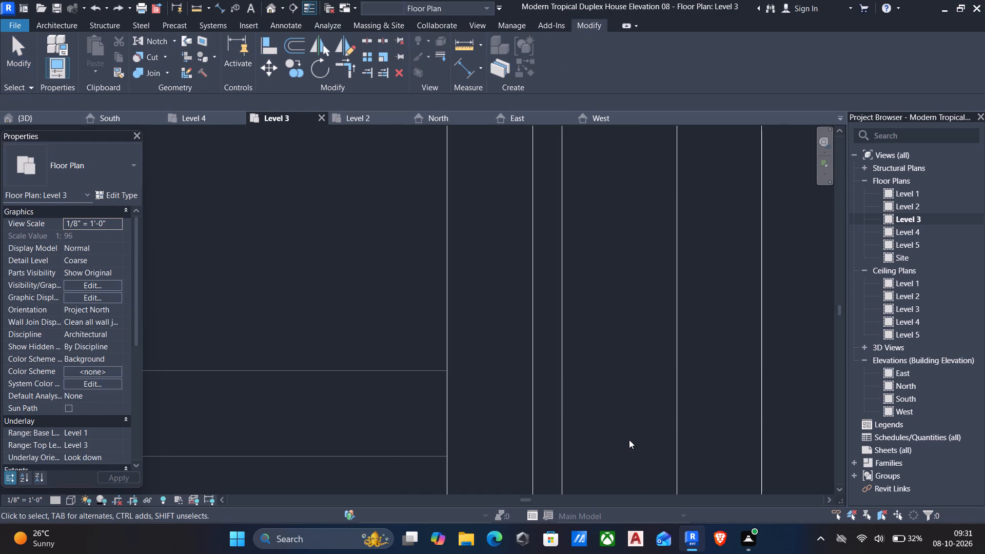
{"action": "scroll", "coordinate": [528, 407], "scroll_direction": "down", "scroll_amount": 9}
{"action": "scroll", "coordinate": [528, 313], "scroll_direction": "down", "scroll_amount": 9}
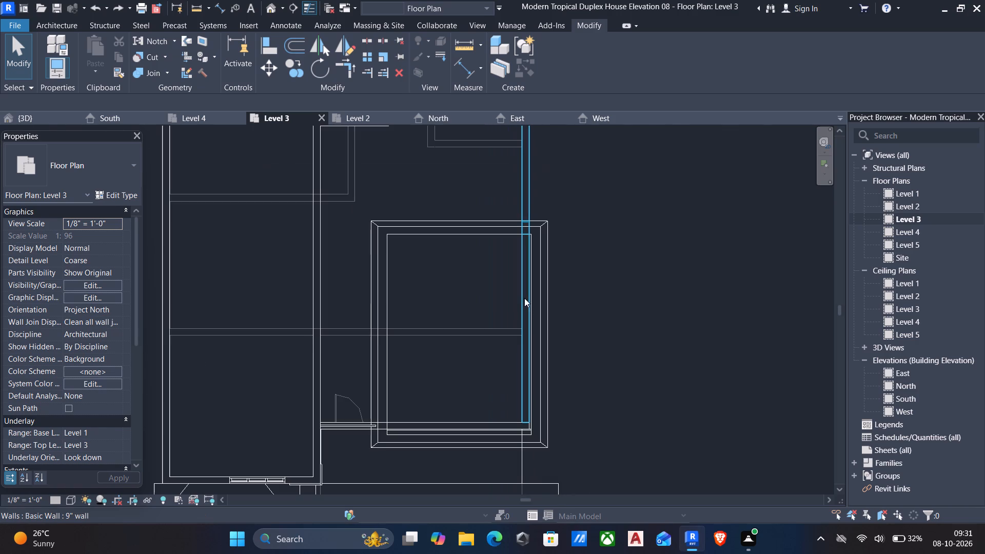
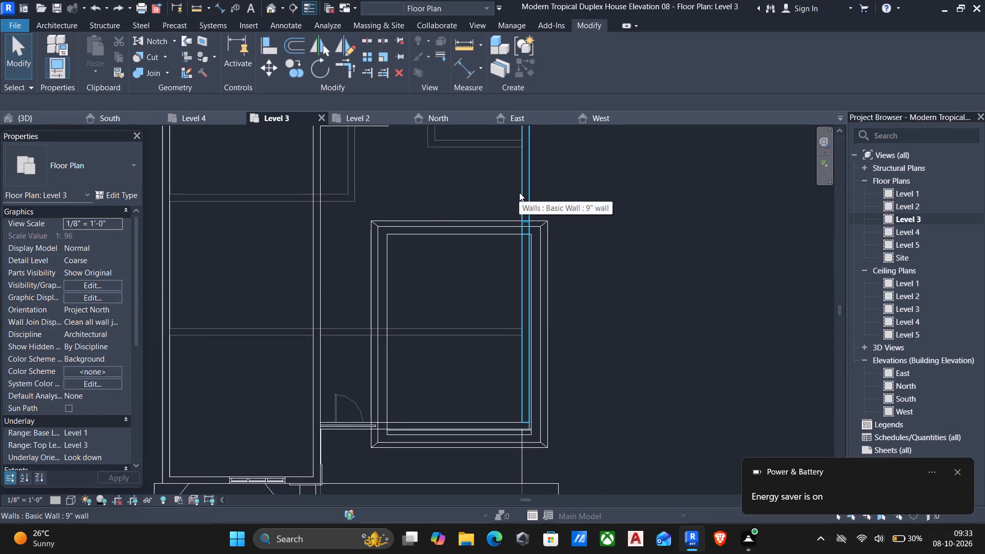
Split the east terrace wall in the Level 3 plan just north of the hip roof's north eave, keeping the roof attachment.
{"action": "type", "text": "sl"}
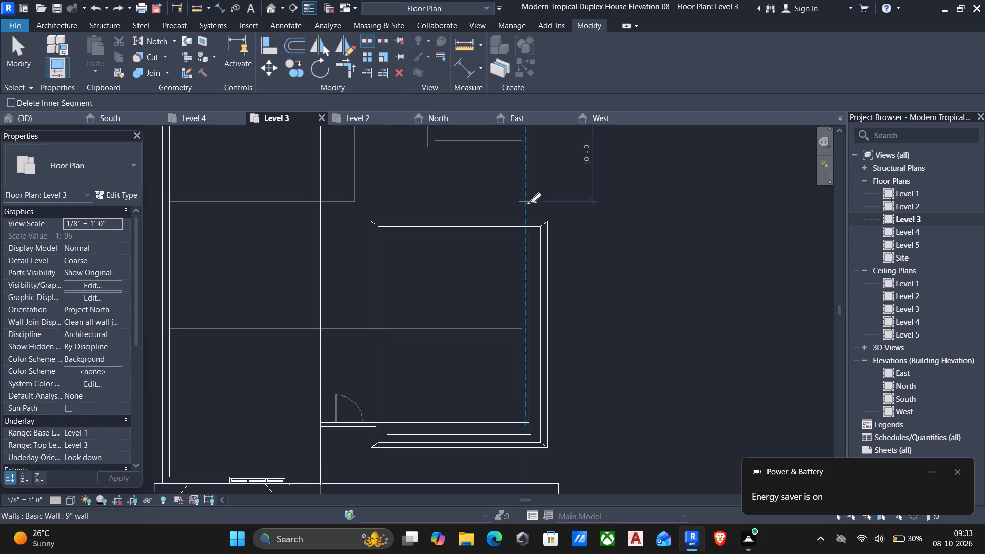
{"action": "scroll", "coordinate": [540, 208], "scroll_direction": "up", "scroll_amount": 4}
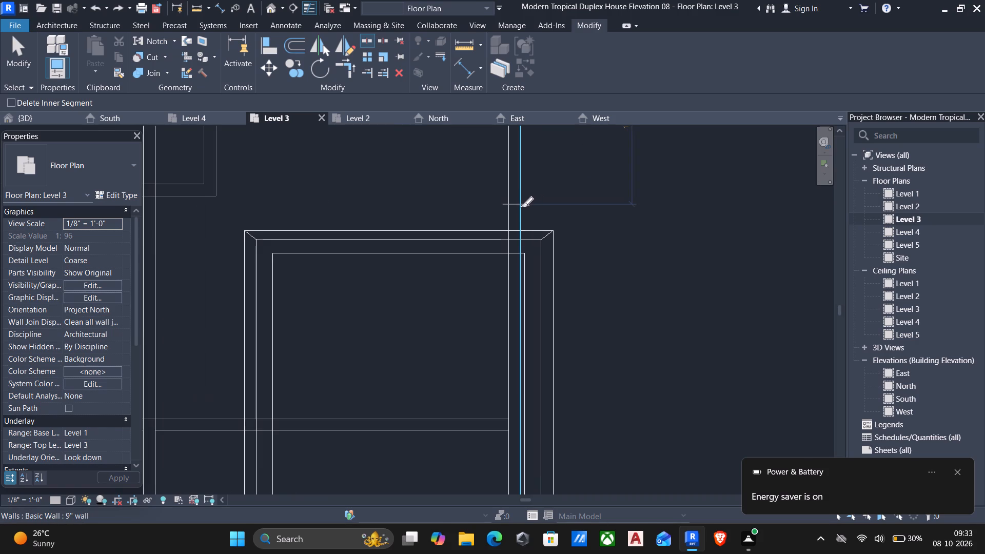
{"action": "scroll", "coordinate": [522, 208], "scroll_direction": "up", "scroll_amount": 4}
{"action": "left_click", "coordinate": [520, 216]}
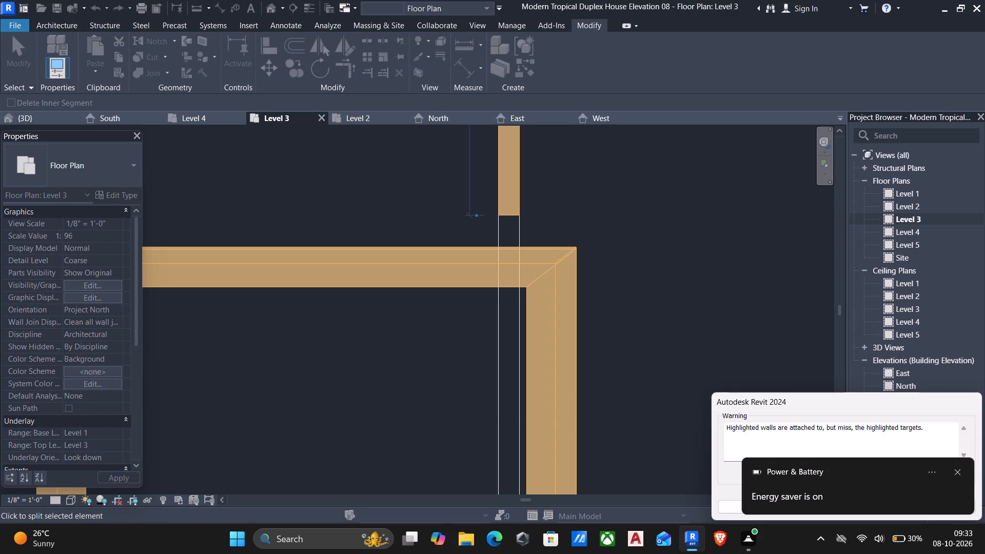
{"action": "left_click", "coordinate": [954, 469]}
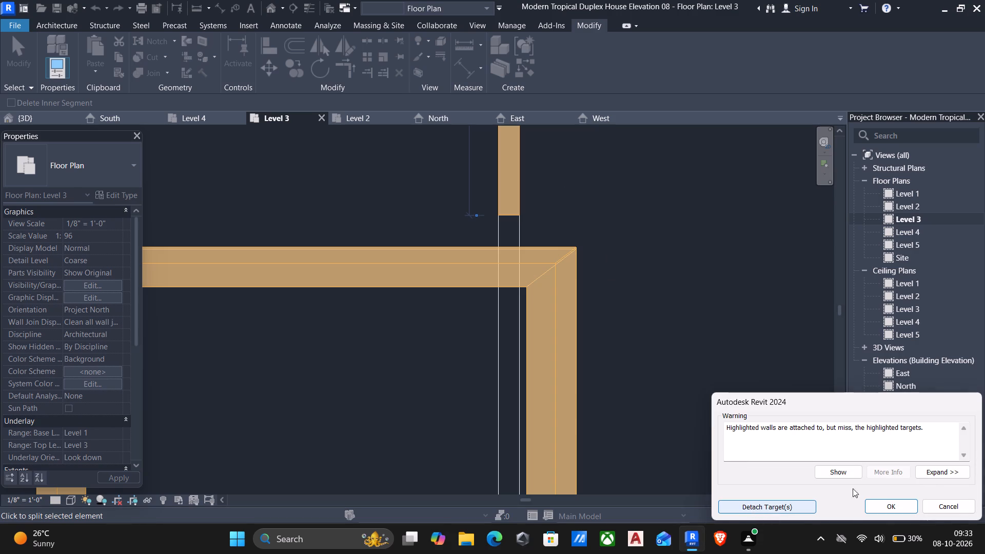
{"action": "left_click", "coordinate": [907, 502]}
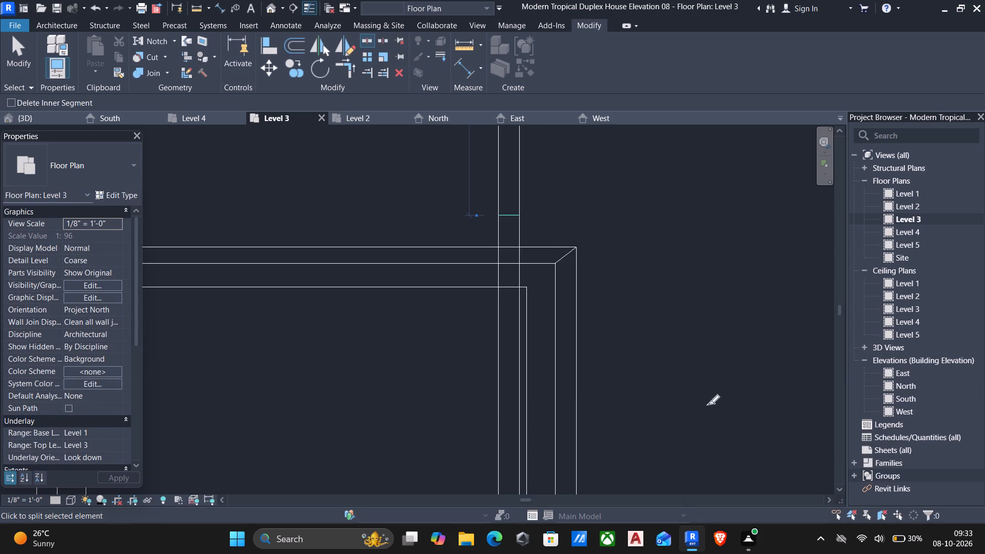
{"action": "scroll", "coordinate": [576, 325], "scroll_direction": "down", "scroll_amount": 2}
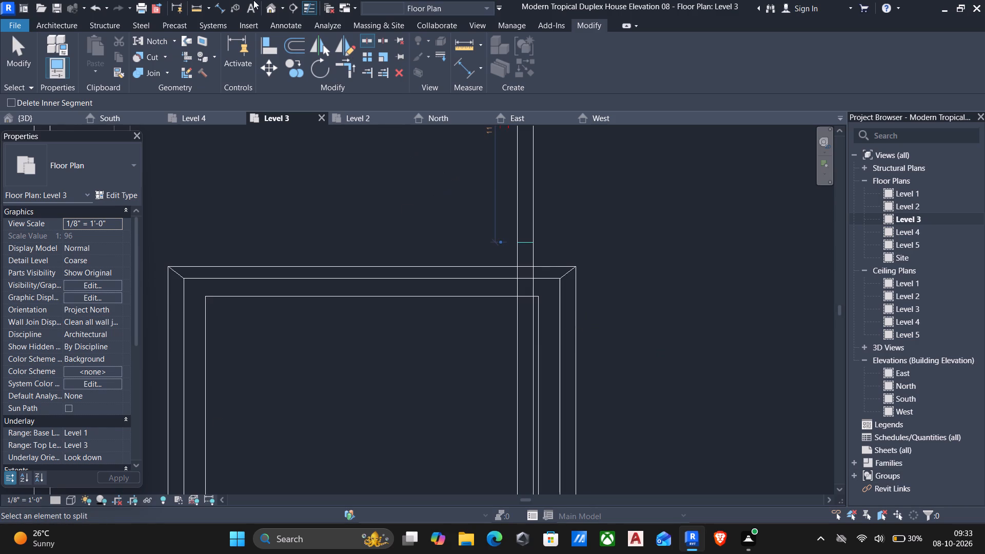
Examine in 3D the low east terrace wall segment between the hip roof and the northern block.
{"action": "left_click", "coordinate": [272, 9]}
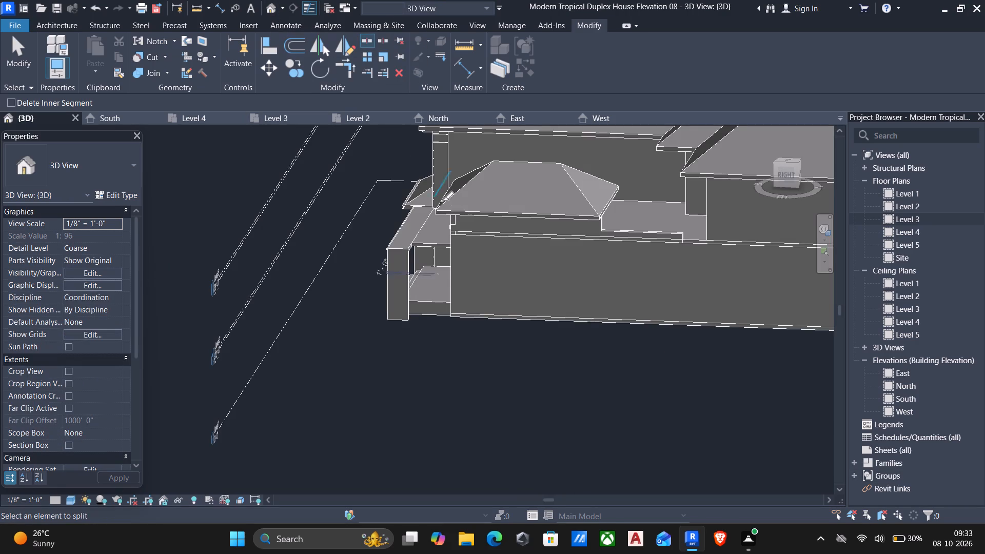
{"action": "scroll", "coordinate": [641, 233], "scroll_direction": "up", "scroll_amount": 3}
{"action": "key", "text": "Escape"}
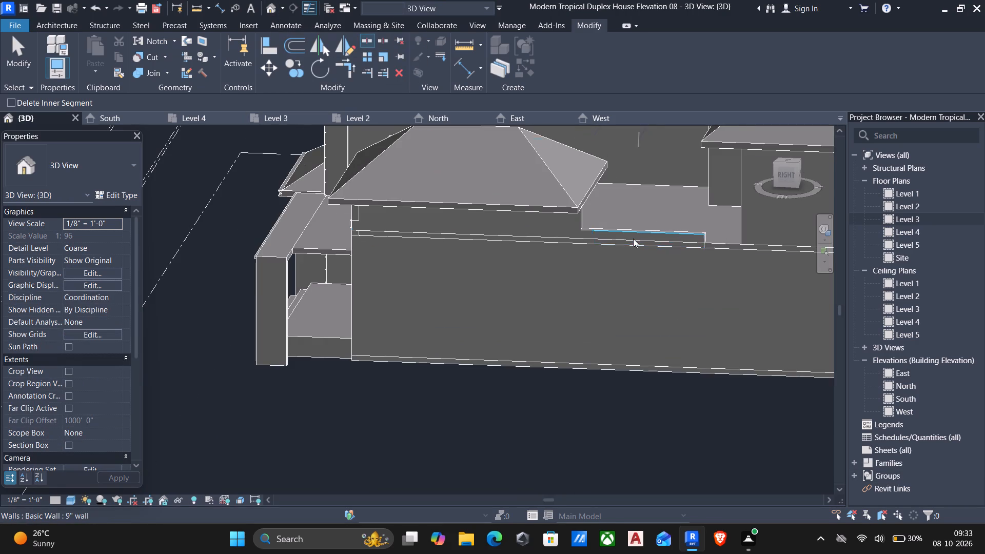
{"action": "left_click", "coordinate": [621, 227]}
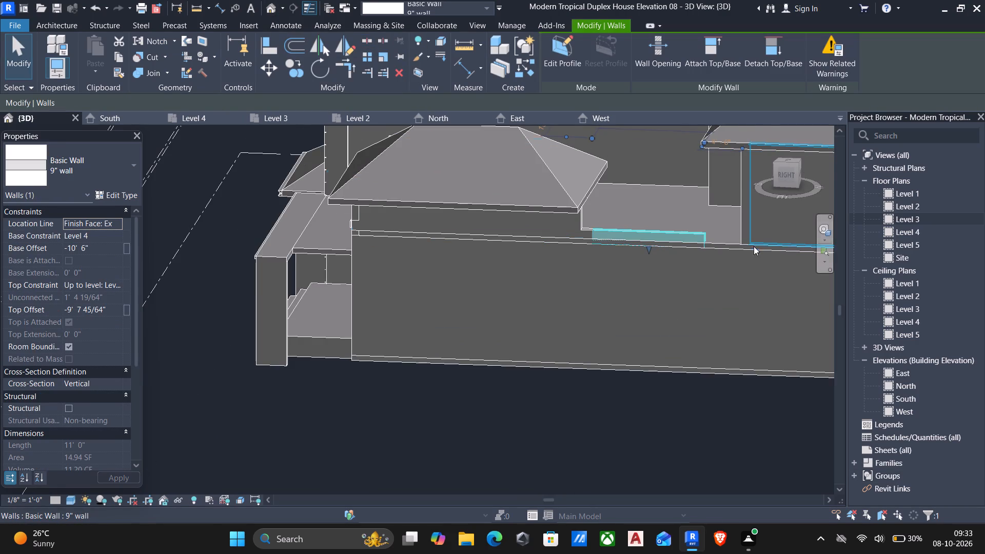
{"action": "key", "text": "Escape"}
{"action": "scroll", "coordinate": [743, 248], "scroll_direction": "down", "scroll_amount": 2}
{"action": "middle_click", "coordinate": [719, 270]}
{"action": "key", "text": "a"}
{"action": "scroll", "coordinate": [719, 270], "scroll_direction": "down", "scroll_amount": 1, "text": "shift"}
{"action": "middle_click_drag", "start_coordinate": [719, 270], "coordinate": [745, 265], "text": "shift"}
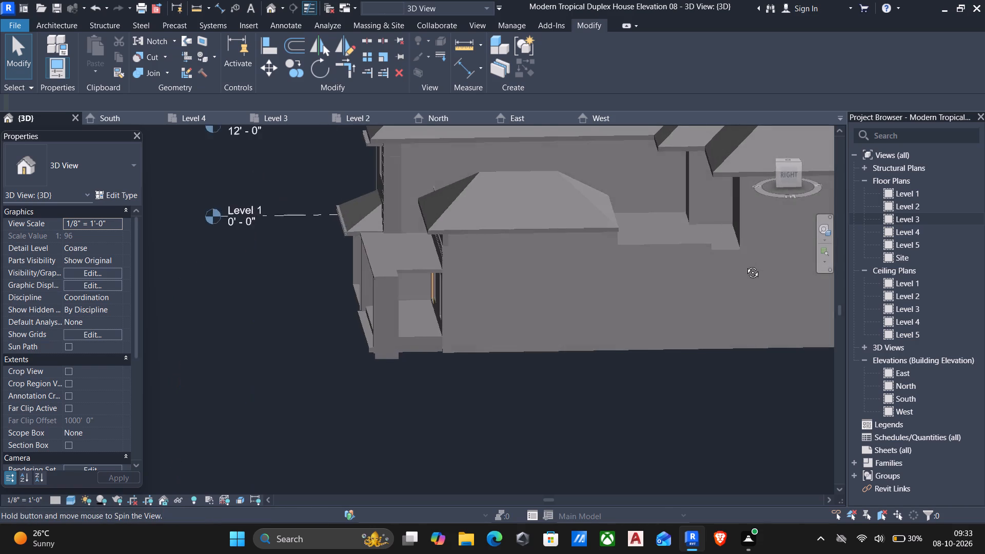
{"action": "middle_click_drag", "start_coordinate": [745, 265], "coordinate": [792, 288], "text": "shift"}
{"action": "middle_click", "coordinate": [794, 288]}
{"action": "scroll", "coordinate": [747, 270], "scroll_direction": "up", "scroll_amount": 4}
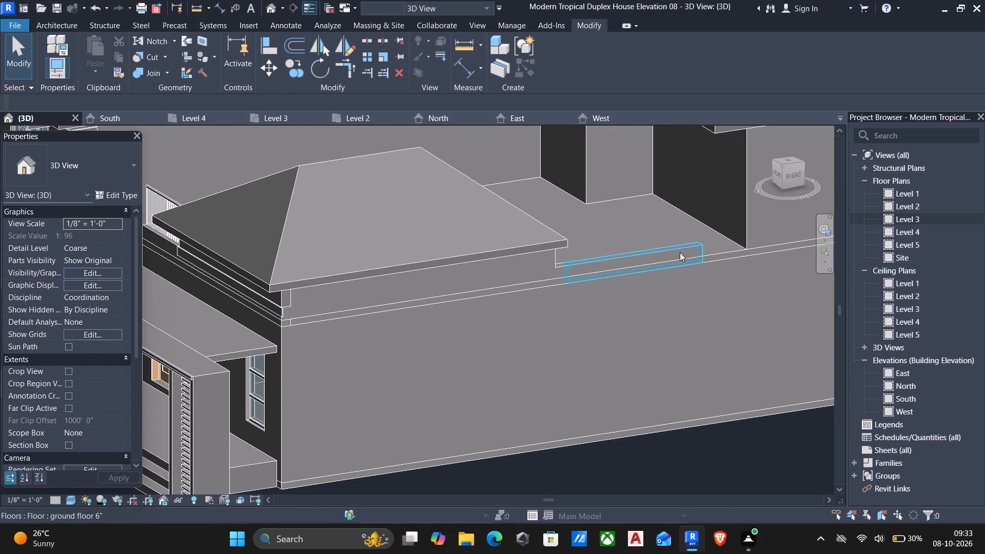
Align the low east terrace wall segment's north end to the south face of the adjoining northern block's wall.
{"action": "type", "text": "al"}
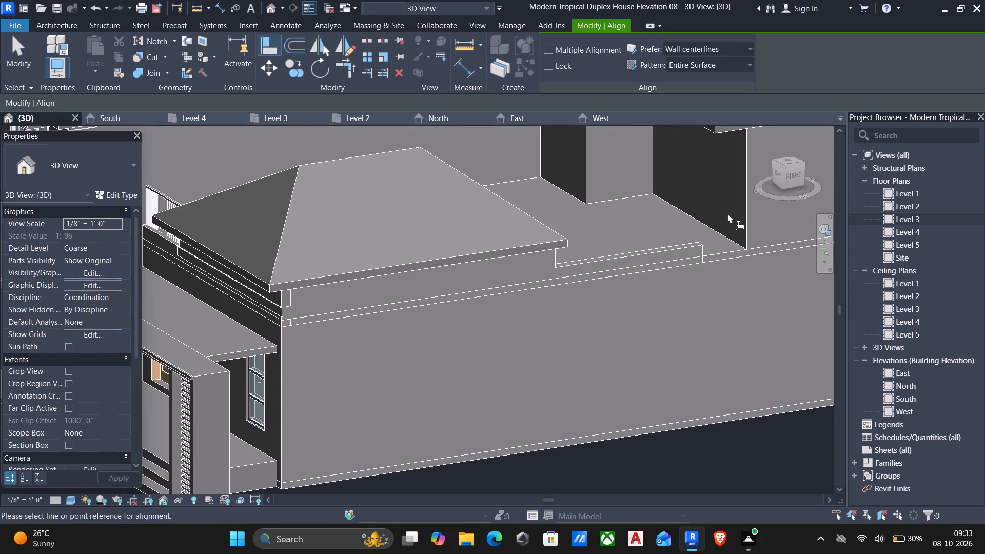
{"action": "left_click", "coordinate": [742, 223]}
{"action": "scroll", "coordinate": [740, 245], "scroll_direction": "down", "scroll_amount": 4}
{"action": "middle_click_drag", "start_coordinate": [740, 245], "coordinate": [677, 266]}
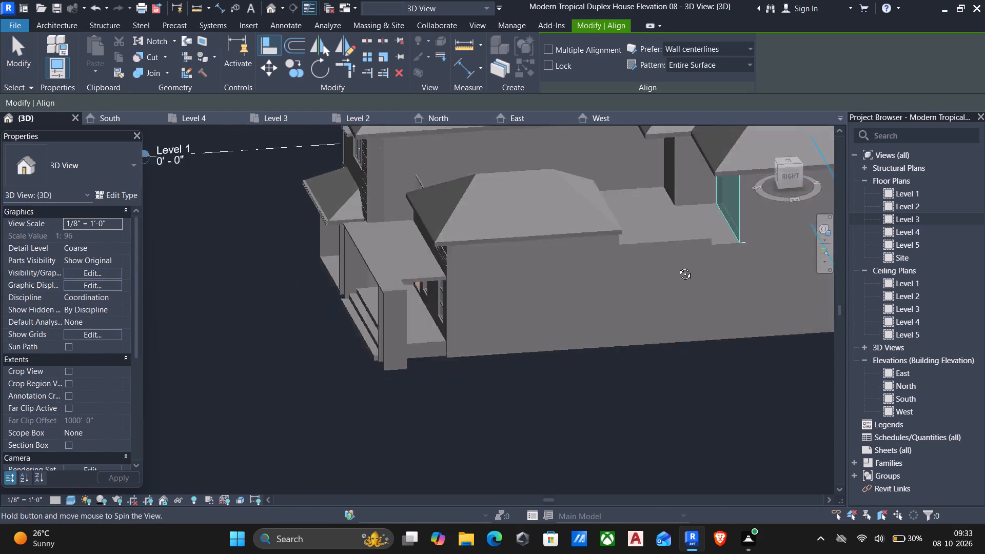
{"action": "middle_click_drag", "start_coordinate": [677, 266], "coordinate": [627, 278]}
{"action": "scroll", "coordinate": [702, 221], "scroll_direction": "up", "scroll_amount": 5}
{"action": "left_click", "coordinate": [736, 216]}
{"action": "scroll", "coordinate": [685, 240], "scroll_direction": "down", "scroll_amount": 2}
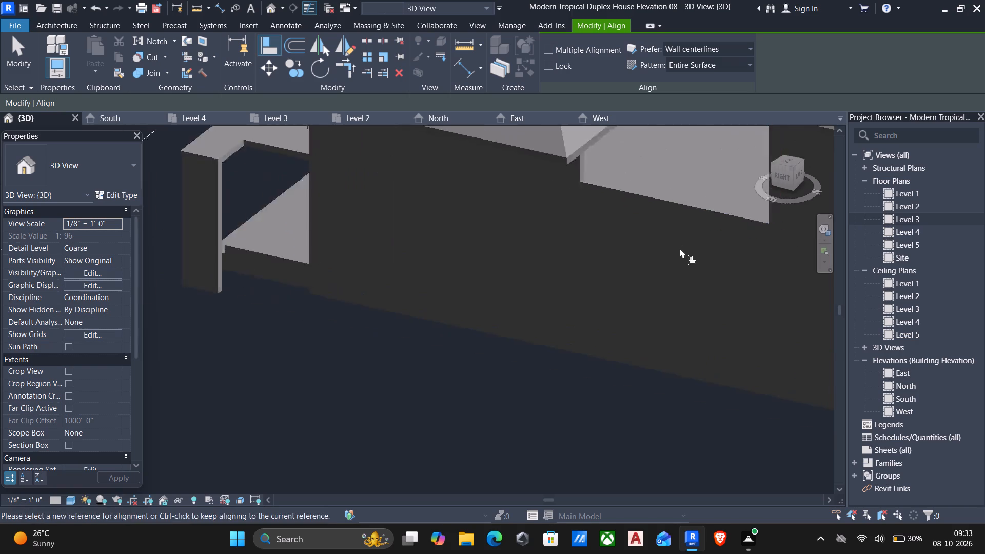
{"action": "scroll", "coordinate": [680, 248], "scroll_direction": "down", "scroll_amount": 3}
{"action": "middle_click_drag", "start_coordinate": [679, 250], "coordinate": [703, 370]}
{"action": "key", "text": "Escape"}
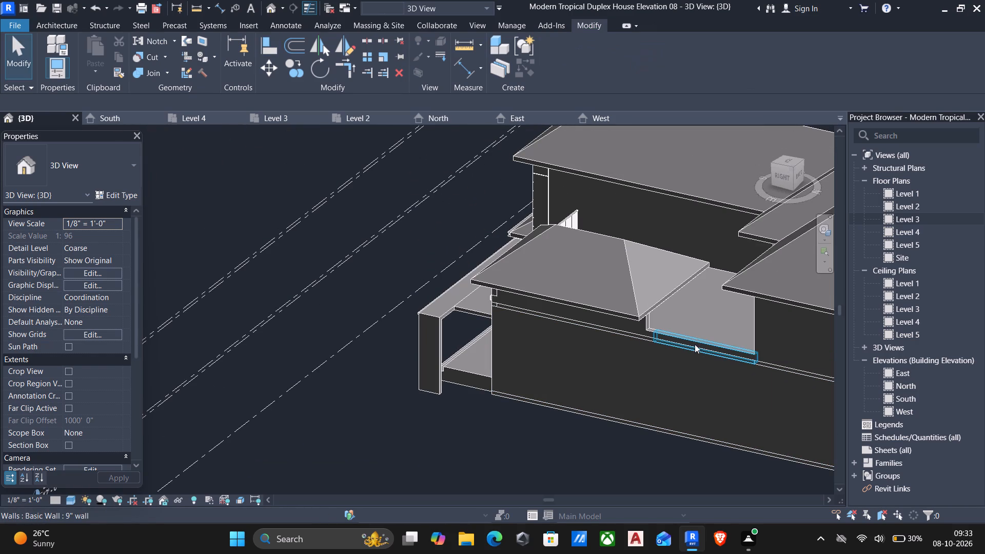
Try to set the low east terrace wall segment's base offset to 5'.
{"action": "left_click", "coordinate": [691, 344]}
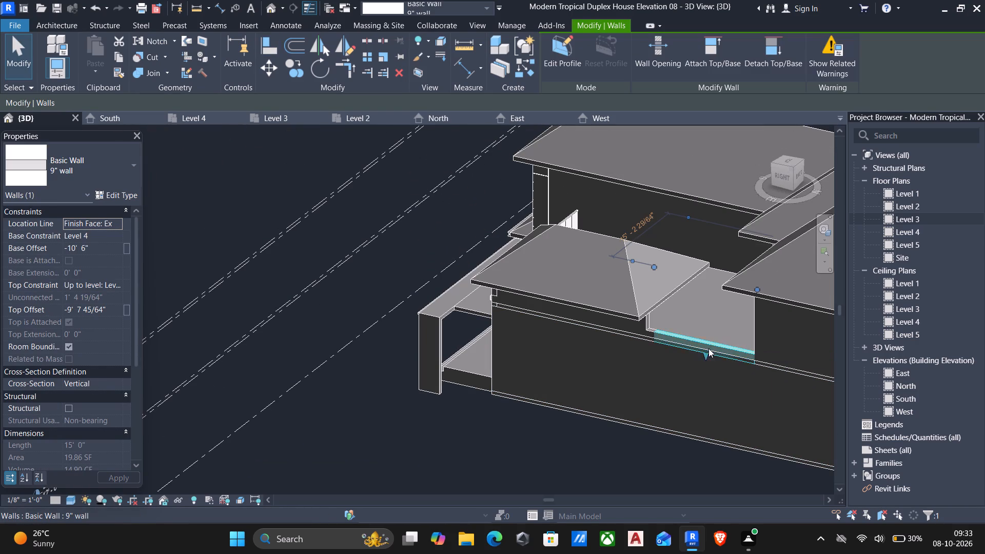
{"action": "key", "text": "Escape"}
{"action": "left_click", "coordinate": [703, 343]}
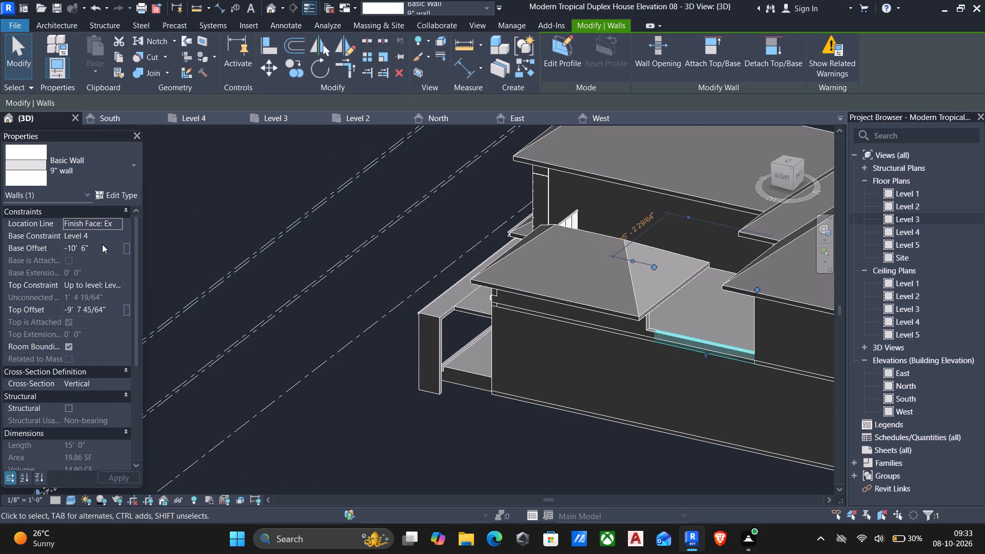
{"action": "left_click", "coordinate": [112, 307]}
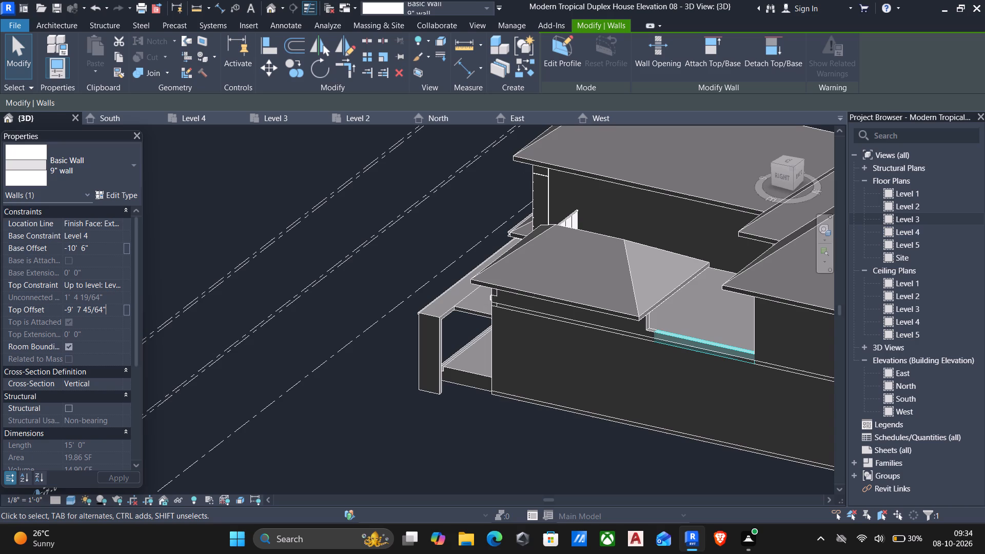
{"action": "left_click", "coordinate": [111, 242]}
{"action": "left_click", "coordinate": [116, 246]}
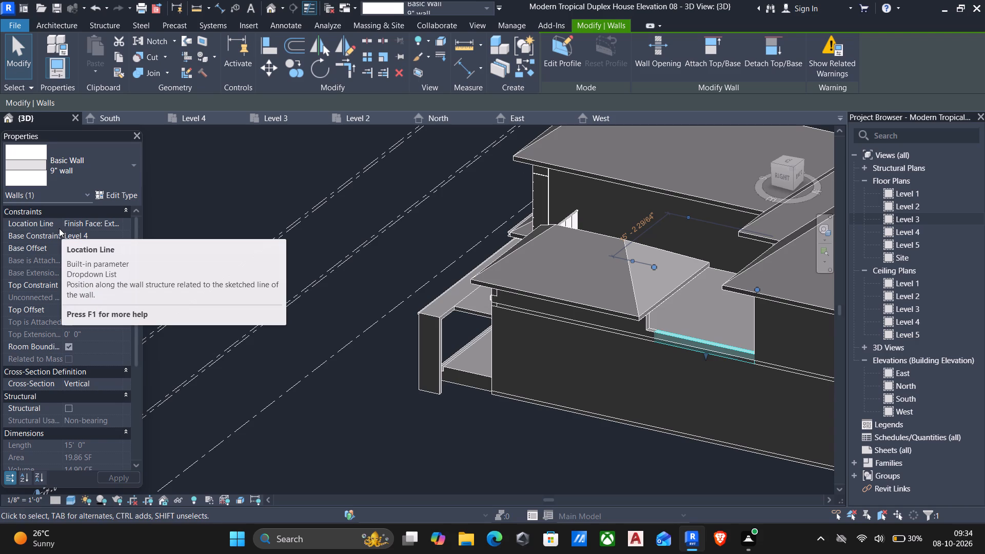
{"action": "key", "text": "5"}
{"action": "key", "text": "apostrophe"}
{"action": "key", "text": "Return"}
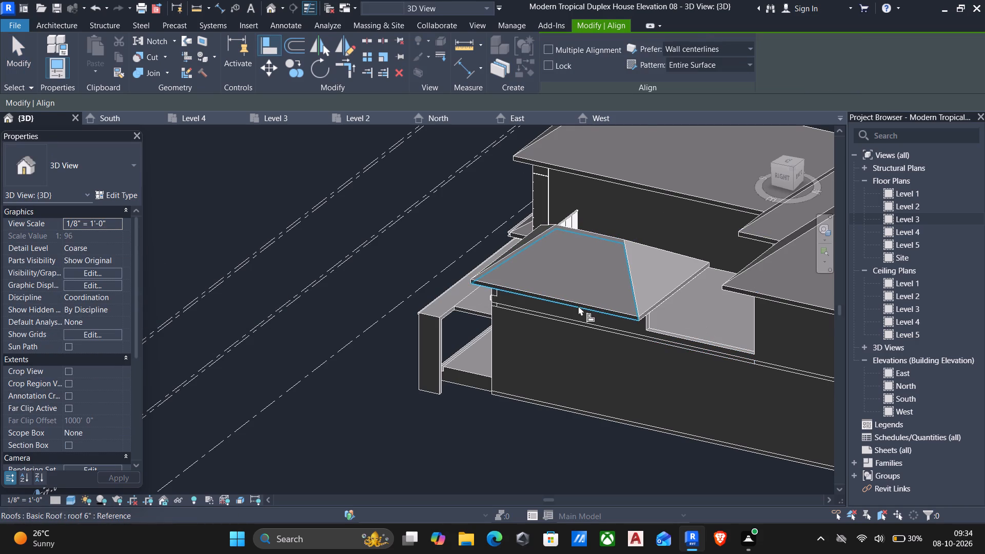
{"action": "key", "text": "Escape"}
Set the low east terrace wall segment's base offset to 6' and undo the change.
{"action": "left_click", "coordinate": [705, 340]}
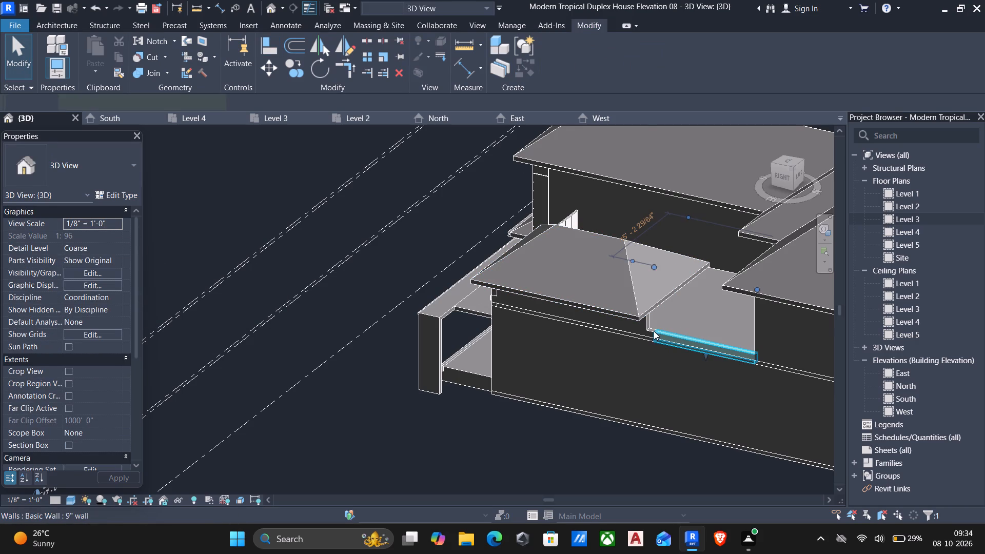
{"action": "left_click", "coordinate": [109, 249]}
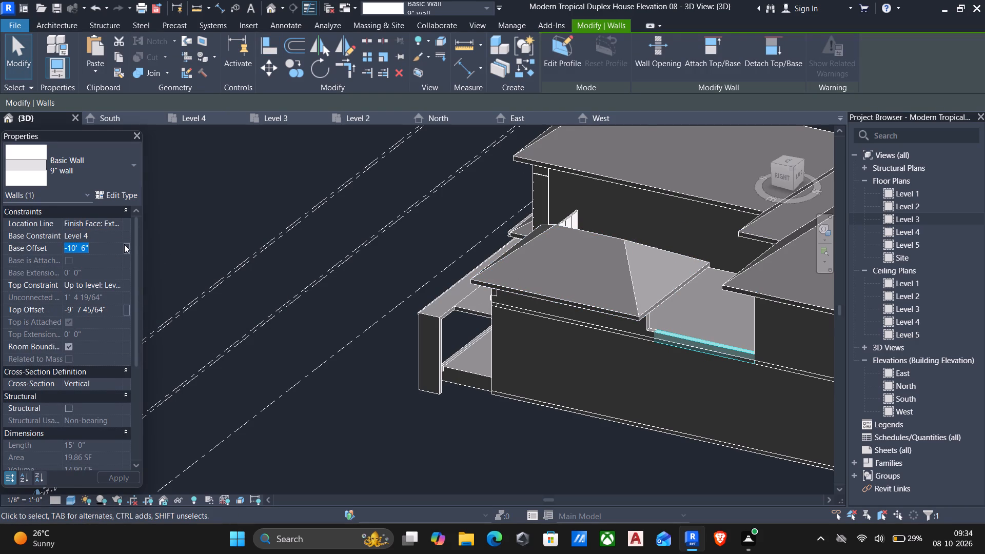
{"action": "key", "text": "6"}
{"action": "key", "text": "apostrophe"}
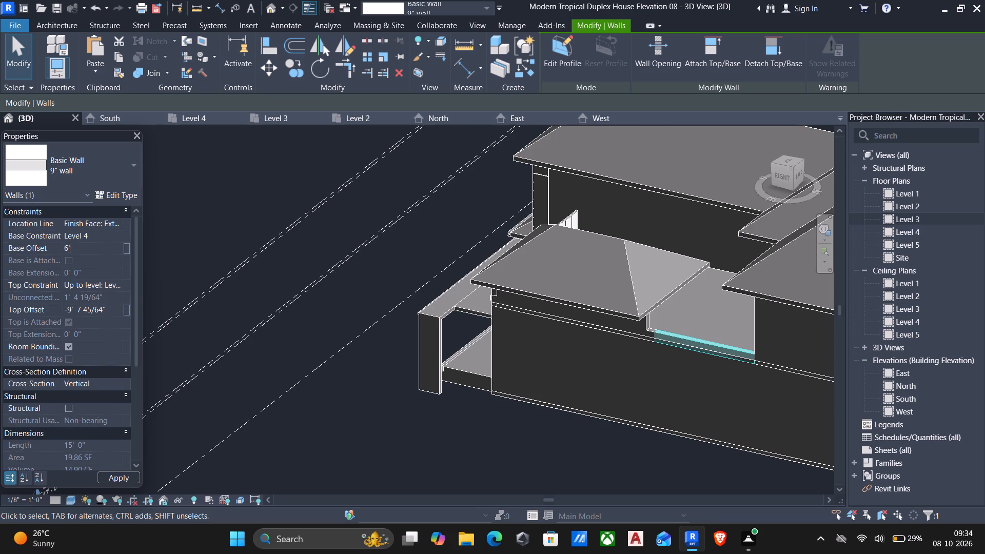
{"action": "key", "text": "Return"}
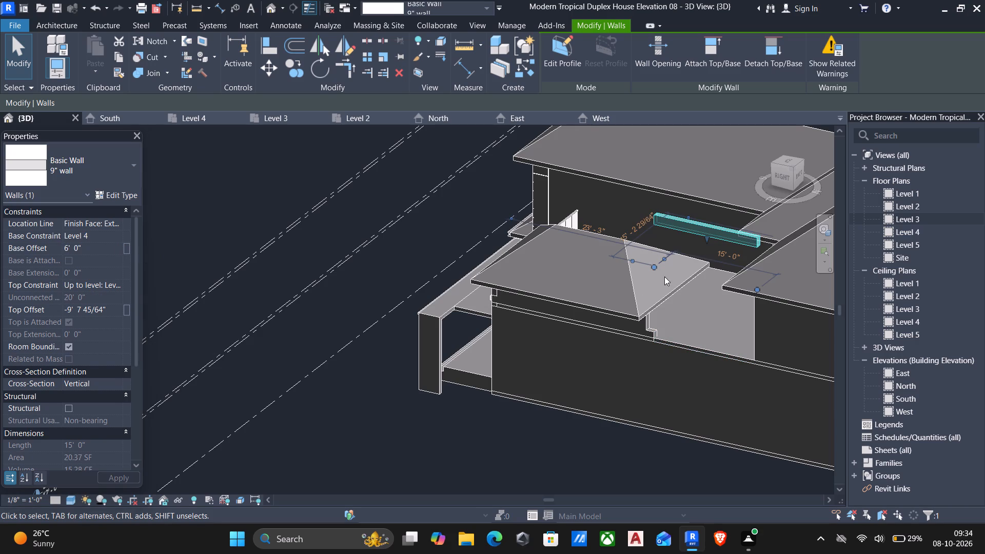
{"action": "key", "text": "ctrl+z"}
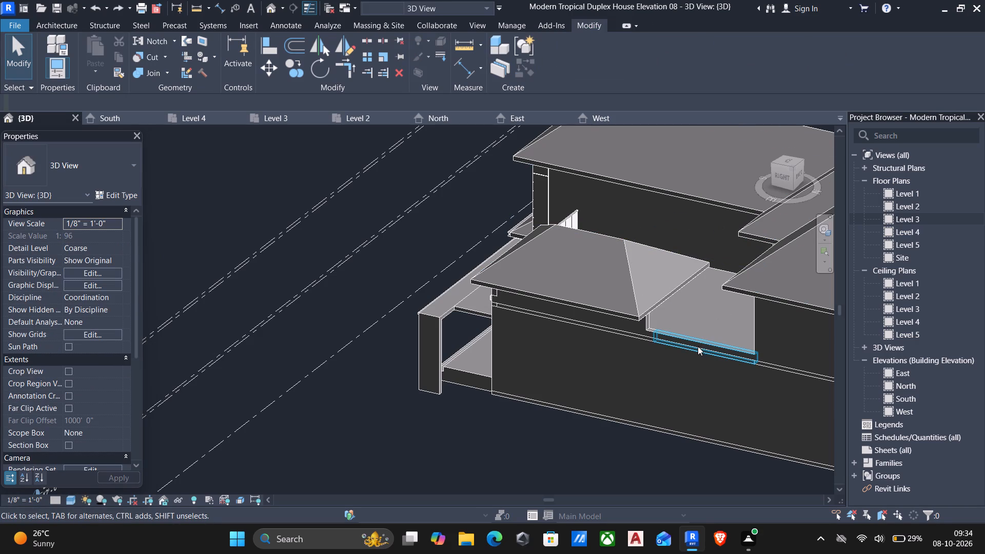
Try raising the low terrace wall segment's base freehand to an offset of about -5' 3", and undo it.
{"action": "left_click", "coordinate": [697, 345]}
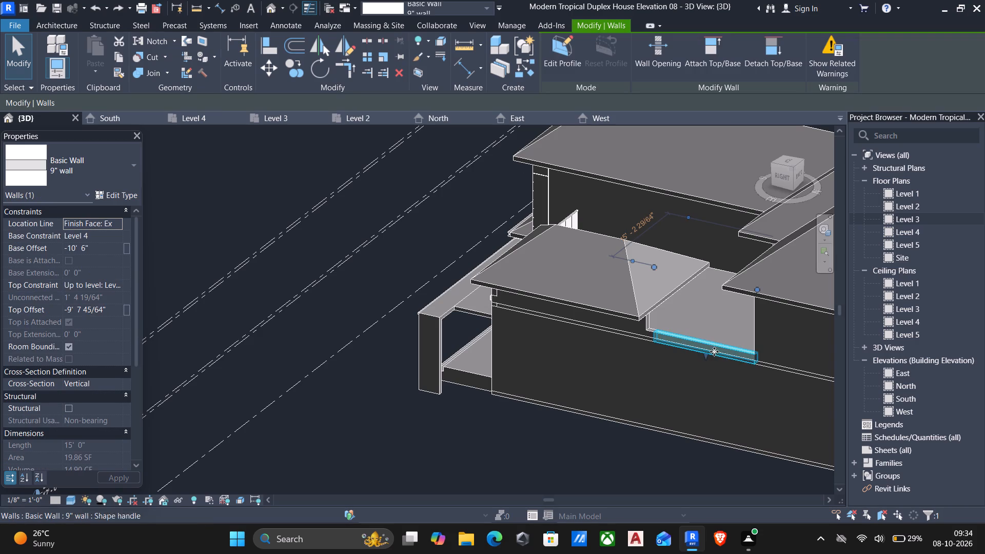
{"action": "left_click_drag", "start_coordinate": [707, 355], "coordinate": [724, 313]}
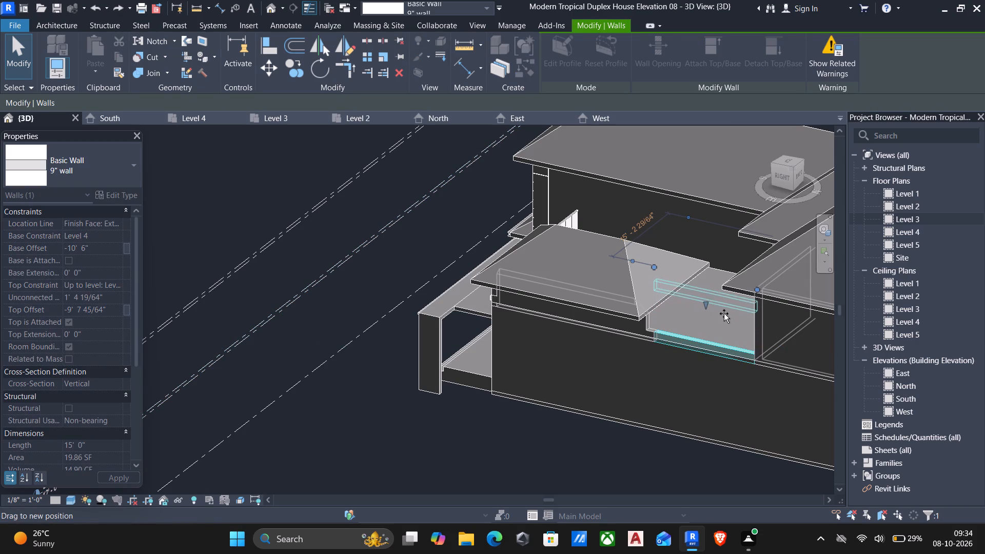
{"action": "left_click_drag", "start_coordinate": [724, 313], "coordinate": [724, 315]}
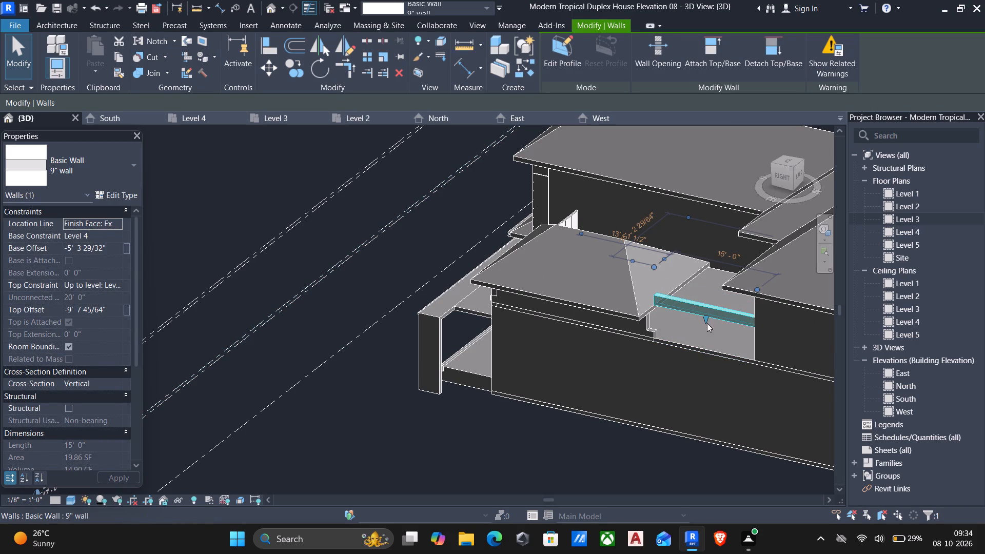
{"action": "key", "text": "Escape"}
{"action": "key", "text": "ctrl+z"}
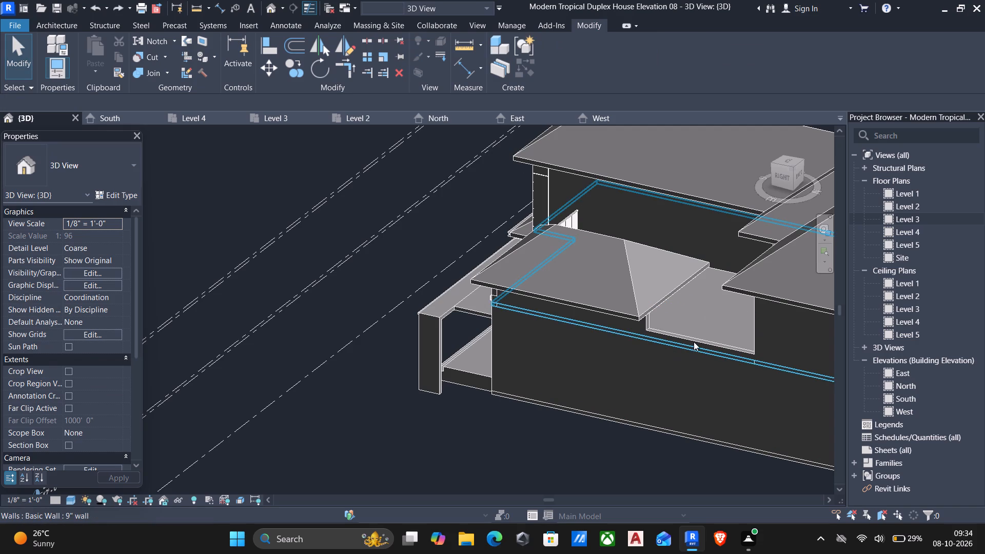
Raise the low terrace wall segment's base freehand to an offset of about -6' 6 1/2" from Level 4.
{"action": "left_click", "coordinate": [694, 342]}
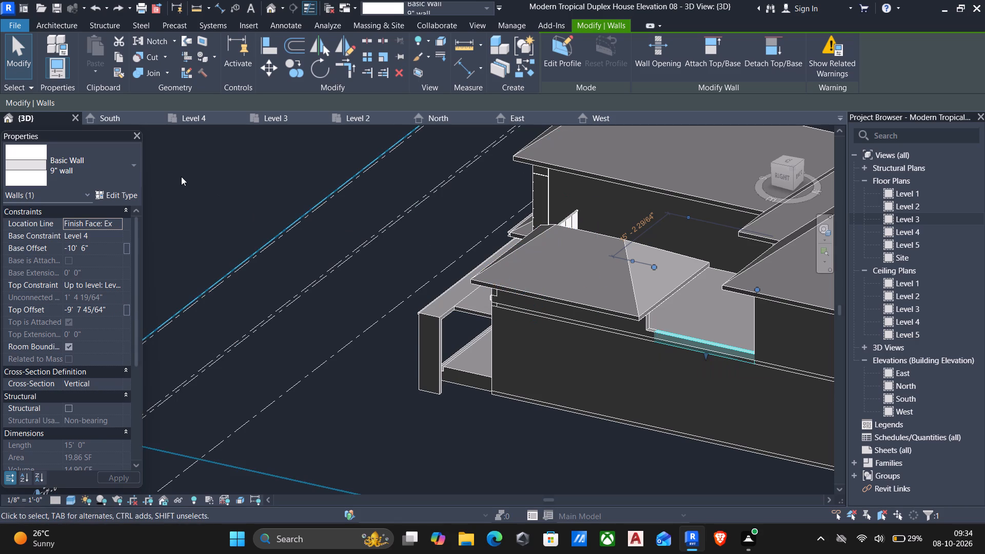
{"action": "scroll", "coordinate": [688, 352], "scroll_direction": "up", "scroll_amount": 7}
{"action": "scroll", "coordinate": [686, 351], "scroll_direction": "down", "scroll_amount": 2}
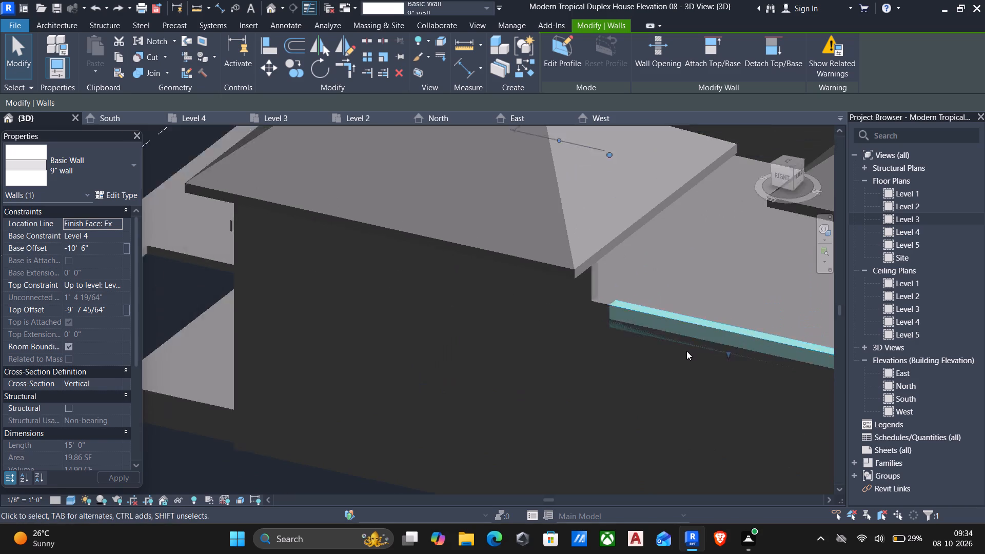
{"action": "scroll", "coordinate": [686, 351], "scroll_direction": "down", "scroll_amount": 4}
{"action": "middle_click_drag", "start_coordinate": [682, 351], "coordinate": [649, 388]}
{"action": "scroll", "coordinate": [654, 388], "scroll_direction": "up", "scroll_amount": 1}
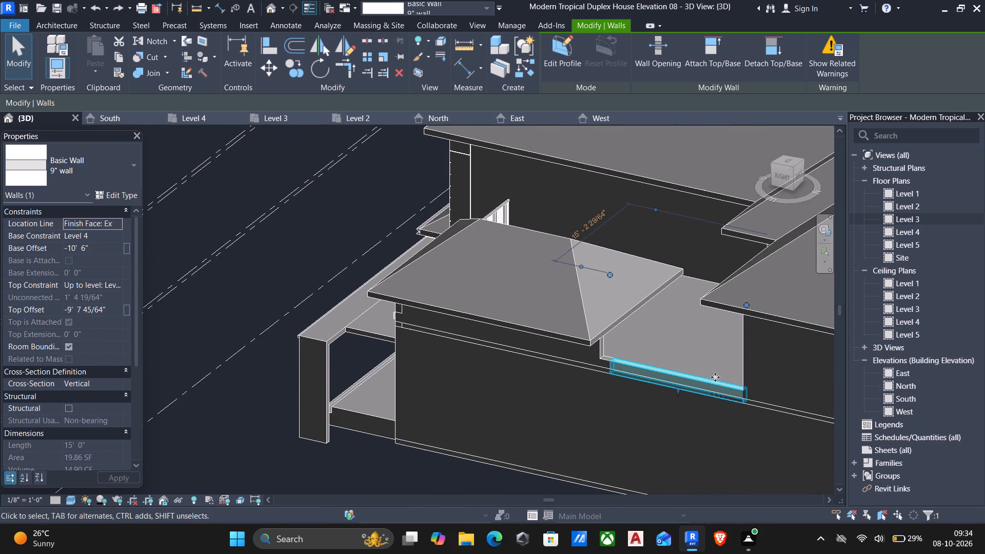
{"action": "left_click_drag", "start_coordinate": [677, 391], "coordinate": [688, 353]}
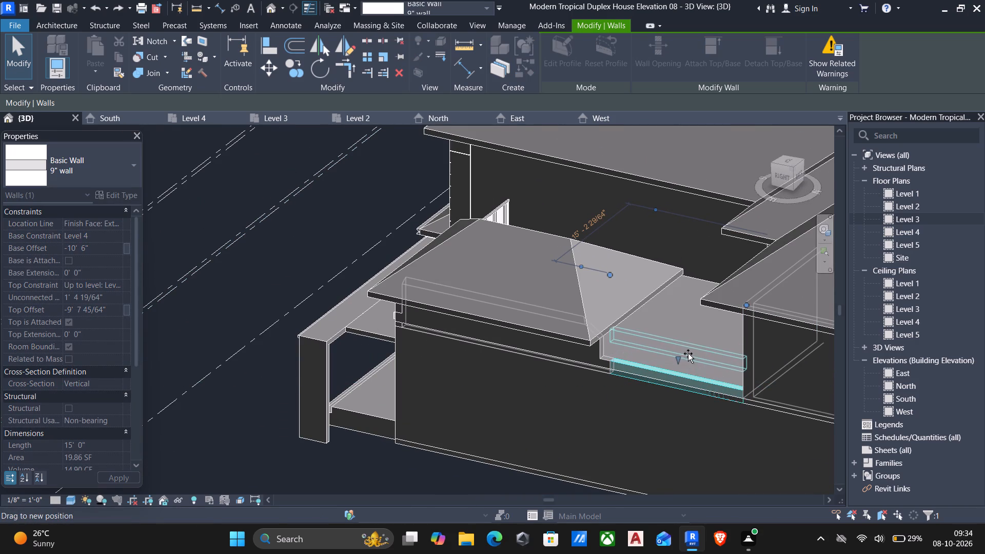
{"action": "left_click_drag", "start_coordinate": [688, 353], "coordinate": [690, 350]}
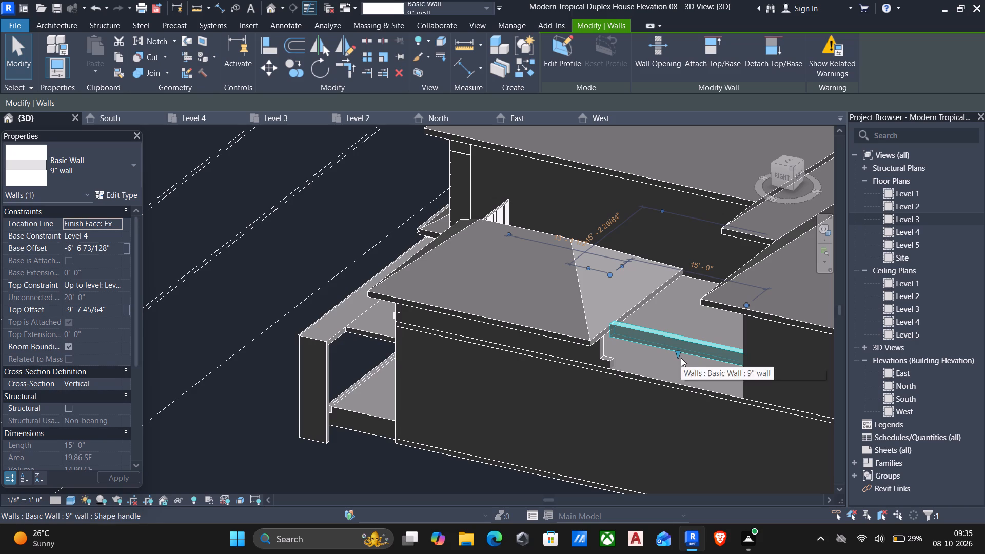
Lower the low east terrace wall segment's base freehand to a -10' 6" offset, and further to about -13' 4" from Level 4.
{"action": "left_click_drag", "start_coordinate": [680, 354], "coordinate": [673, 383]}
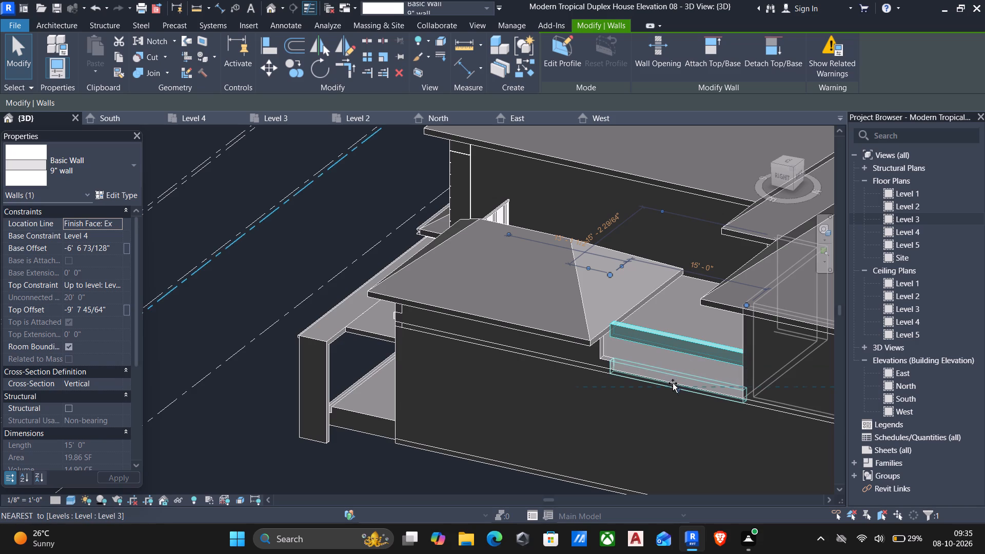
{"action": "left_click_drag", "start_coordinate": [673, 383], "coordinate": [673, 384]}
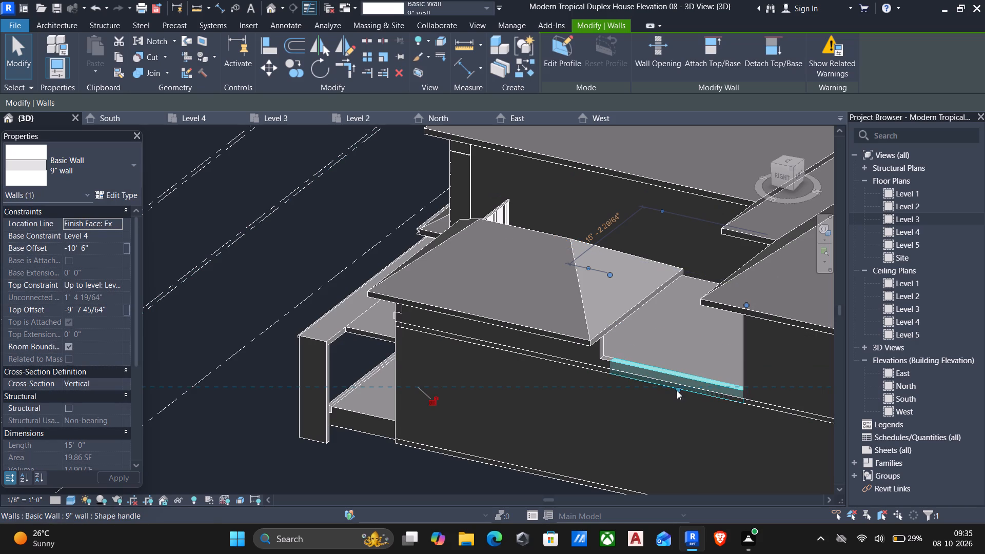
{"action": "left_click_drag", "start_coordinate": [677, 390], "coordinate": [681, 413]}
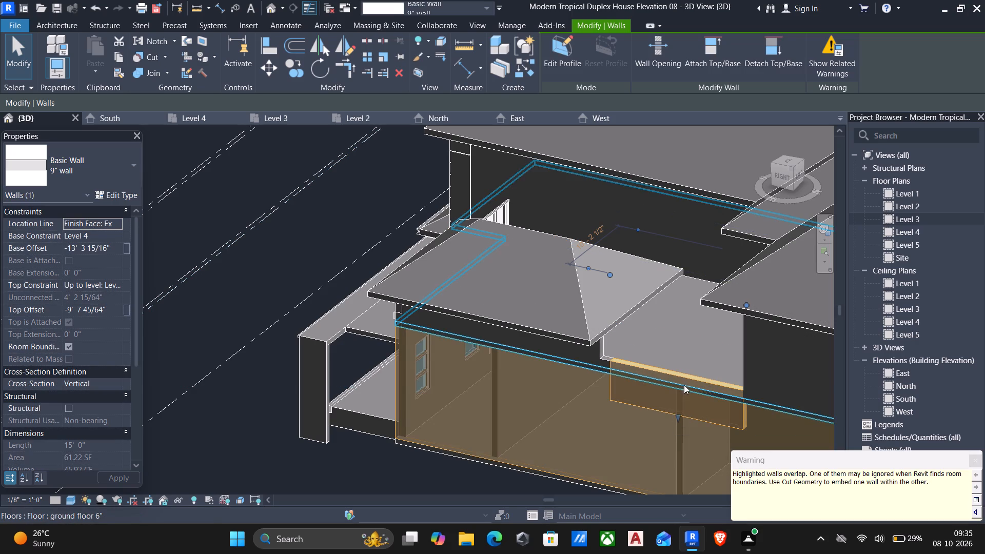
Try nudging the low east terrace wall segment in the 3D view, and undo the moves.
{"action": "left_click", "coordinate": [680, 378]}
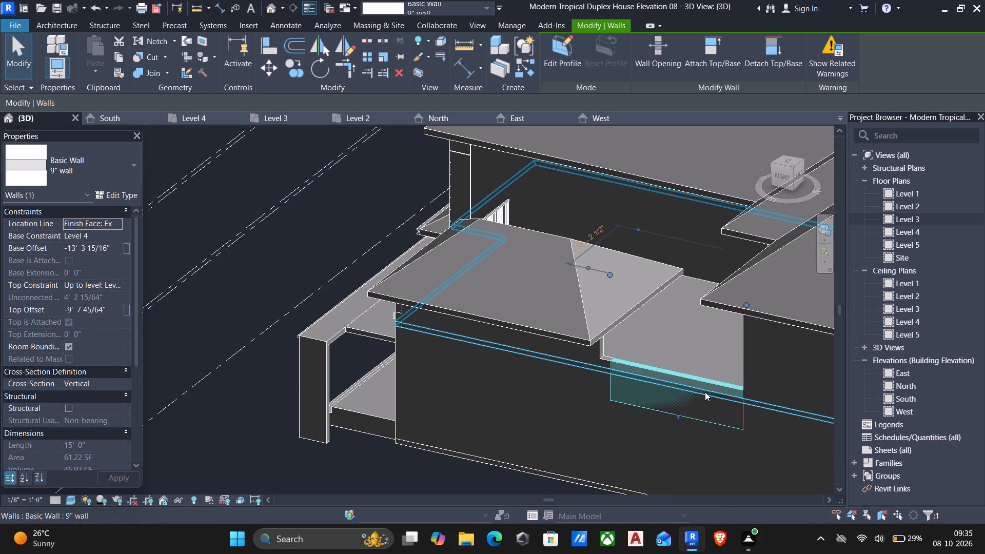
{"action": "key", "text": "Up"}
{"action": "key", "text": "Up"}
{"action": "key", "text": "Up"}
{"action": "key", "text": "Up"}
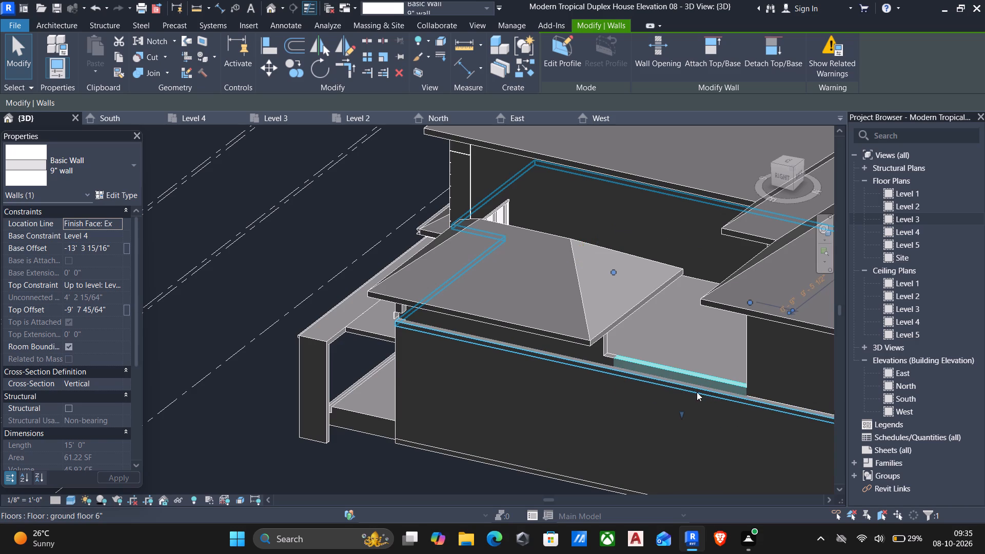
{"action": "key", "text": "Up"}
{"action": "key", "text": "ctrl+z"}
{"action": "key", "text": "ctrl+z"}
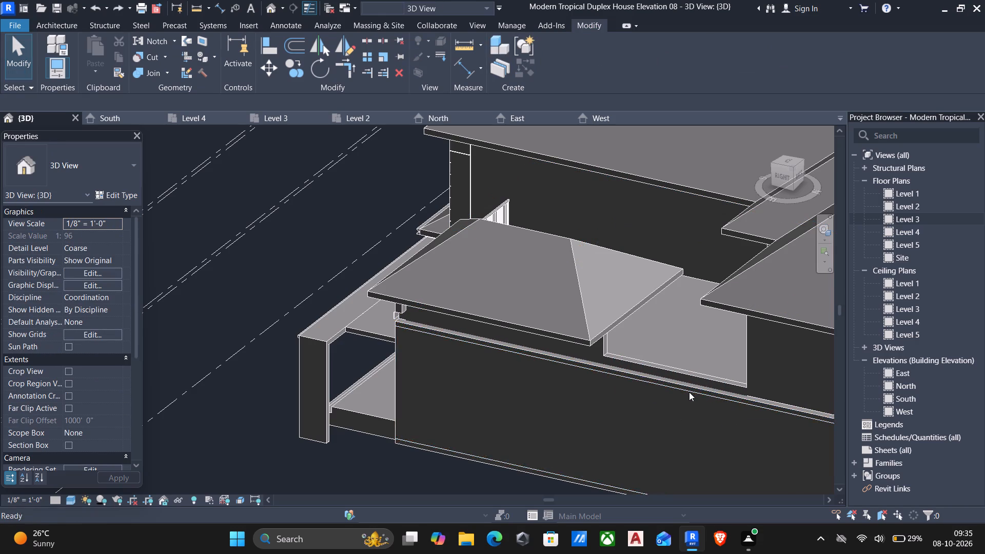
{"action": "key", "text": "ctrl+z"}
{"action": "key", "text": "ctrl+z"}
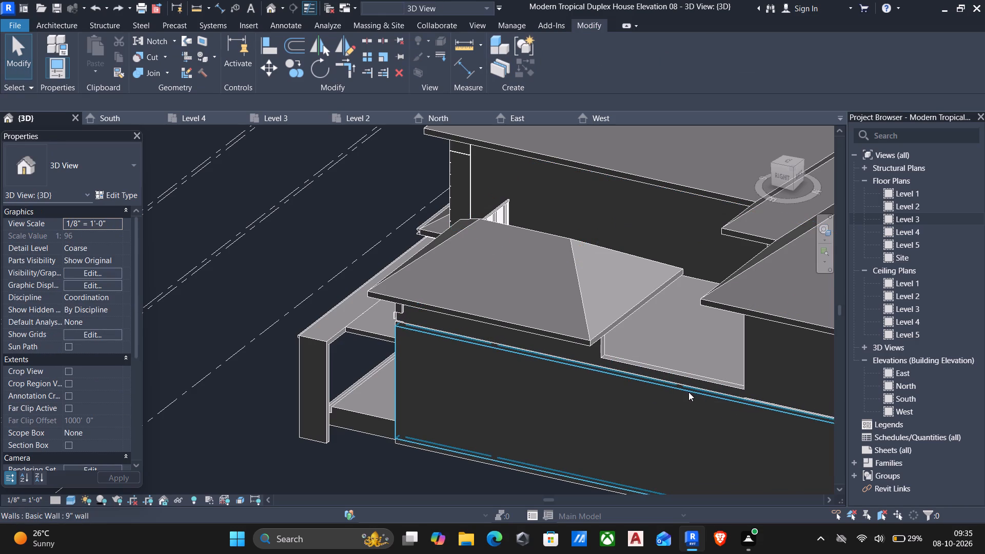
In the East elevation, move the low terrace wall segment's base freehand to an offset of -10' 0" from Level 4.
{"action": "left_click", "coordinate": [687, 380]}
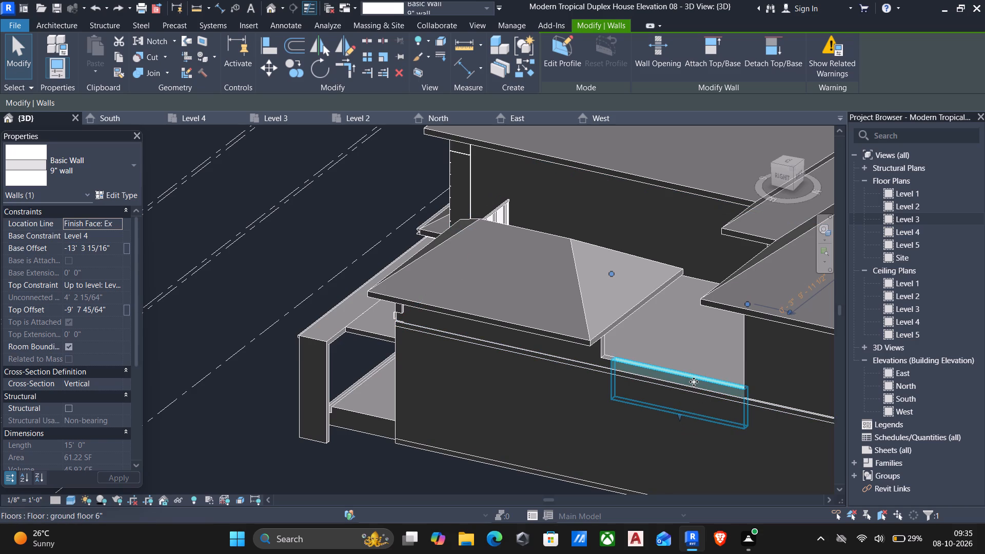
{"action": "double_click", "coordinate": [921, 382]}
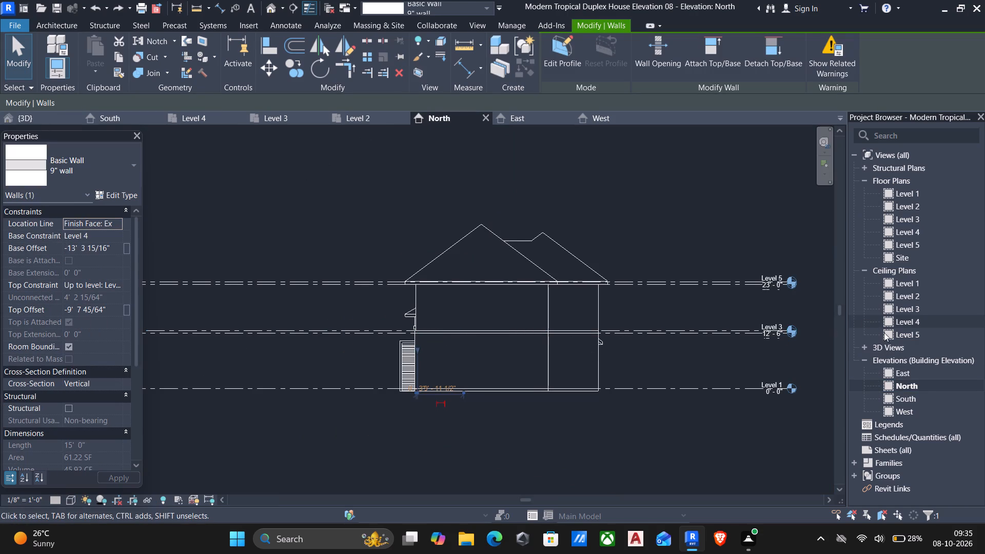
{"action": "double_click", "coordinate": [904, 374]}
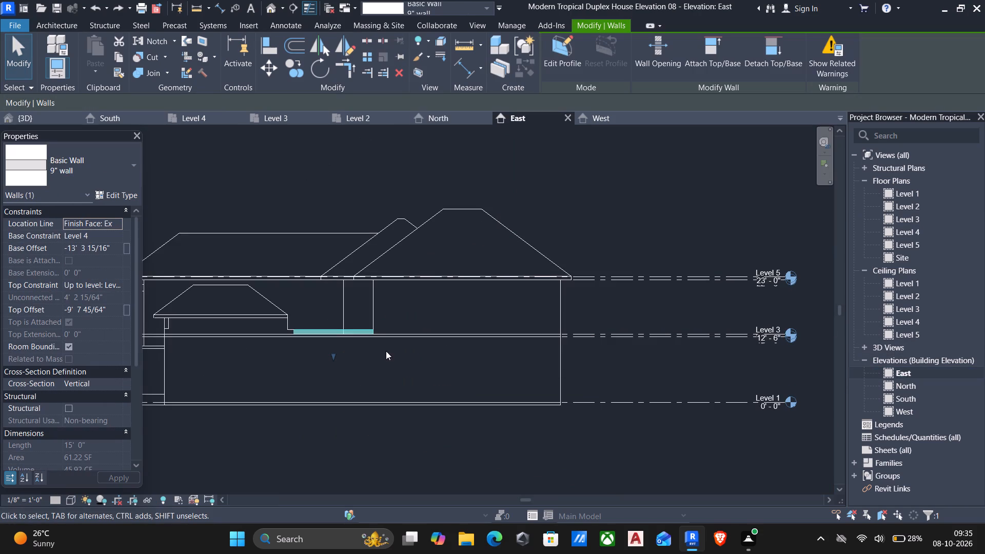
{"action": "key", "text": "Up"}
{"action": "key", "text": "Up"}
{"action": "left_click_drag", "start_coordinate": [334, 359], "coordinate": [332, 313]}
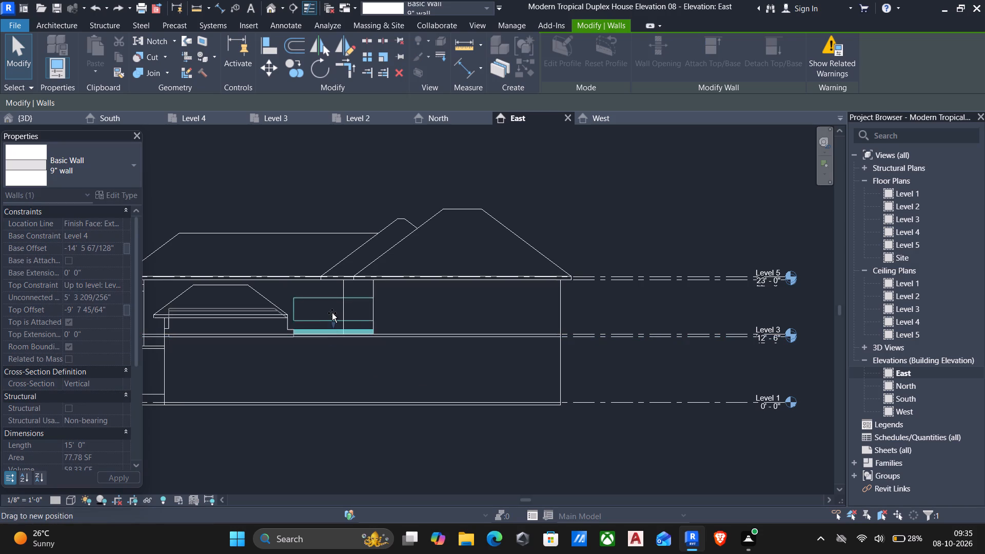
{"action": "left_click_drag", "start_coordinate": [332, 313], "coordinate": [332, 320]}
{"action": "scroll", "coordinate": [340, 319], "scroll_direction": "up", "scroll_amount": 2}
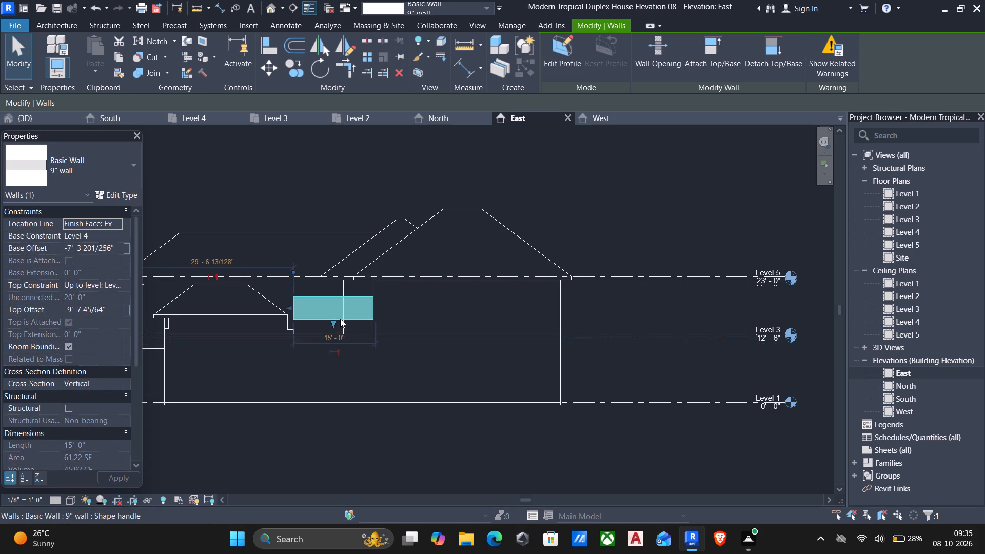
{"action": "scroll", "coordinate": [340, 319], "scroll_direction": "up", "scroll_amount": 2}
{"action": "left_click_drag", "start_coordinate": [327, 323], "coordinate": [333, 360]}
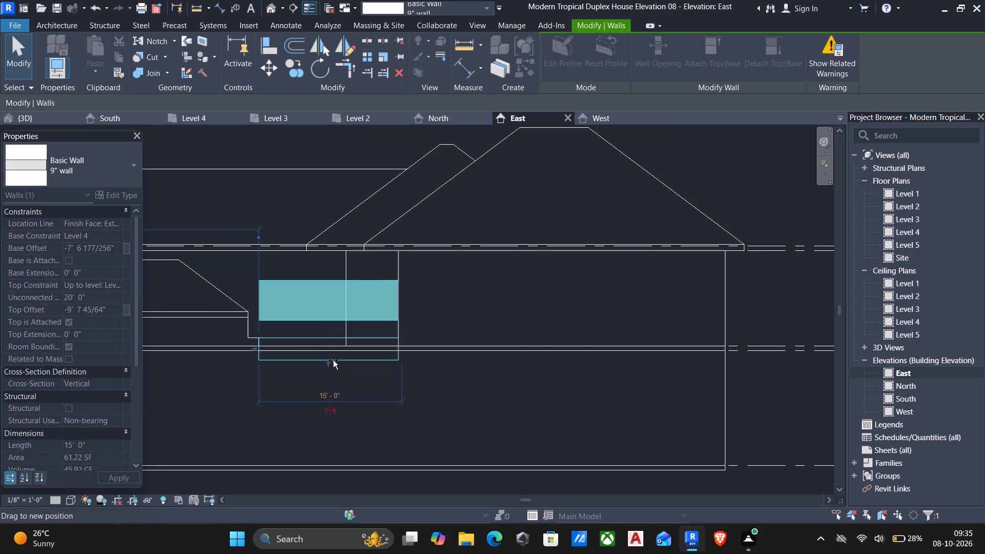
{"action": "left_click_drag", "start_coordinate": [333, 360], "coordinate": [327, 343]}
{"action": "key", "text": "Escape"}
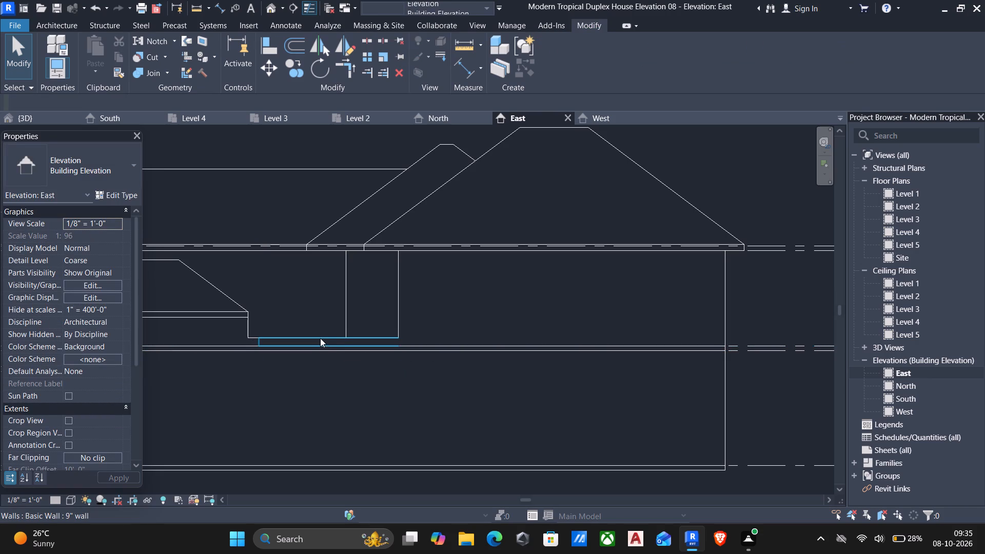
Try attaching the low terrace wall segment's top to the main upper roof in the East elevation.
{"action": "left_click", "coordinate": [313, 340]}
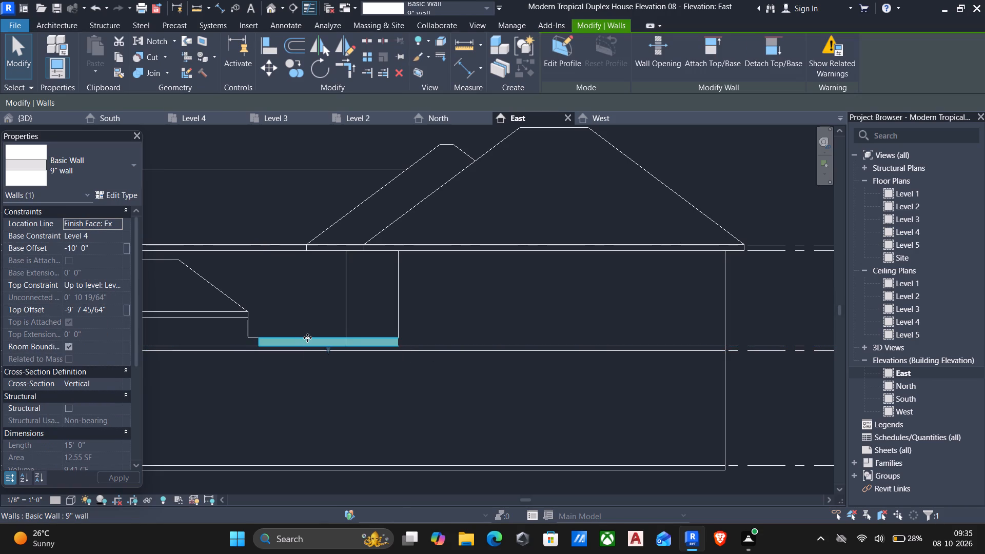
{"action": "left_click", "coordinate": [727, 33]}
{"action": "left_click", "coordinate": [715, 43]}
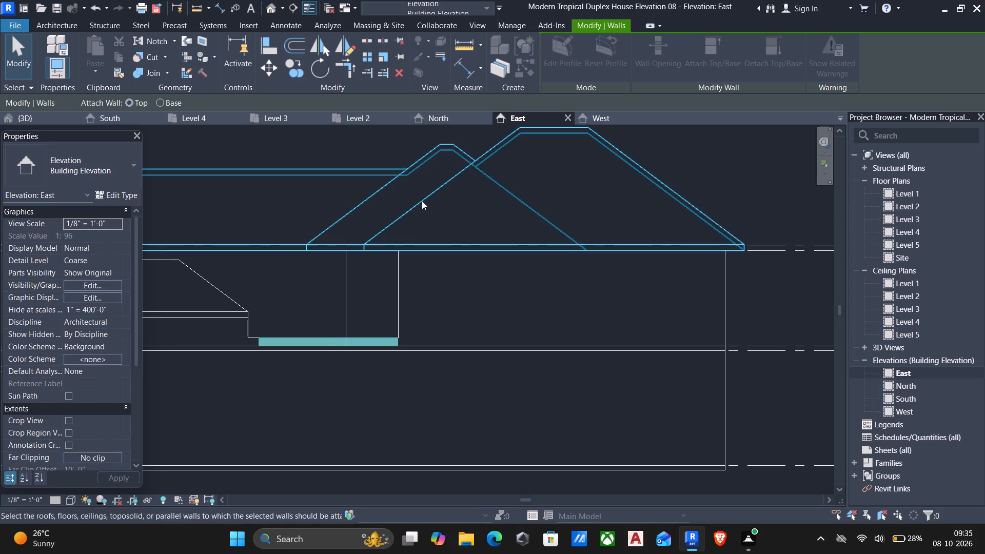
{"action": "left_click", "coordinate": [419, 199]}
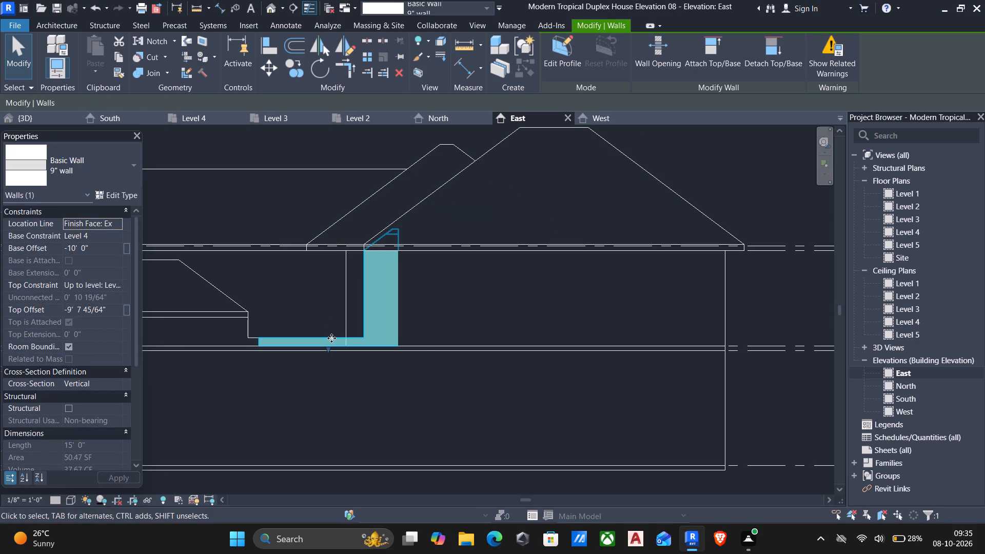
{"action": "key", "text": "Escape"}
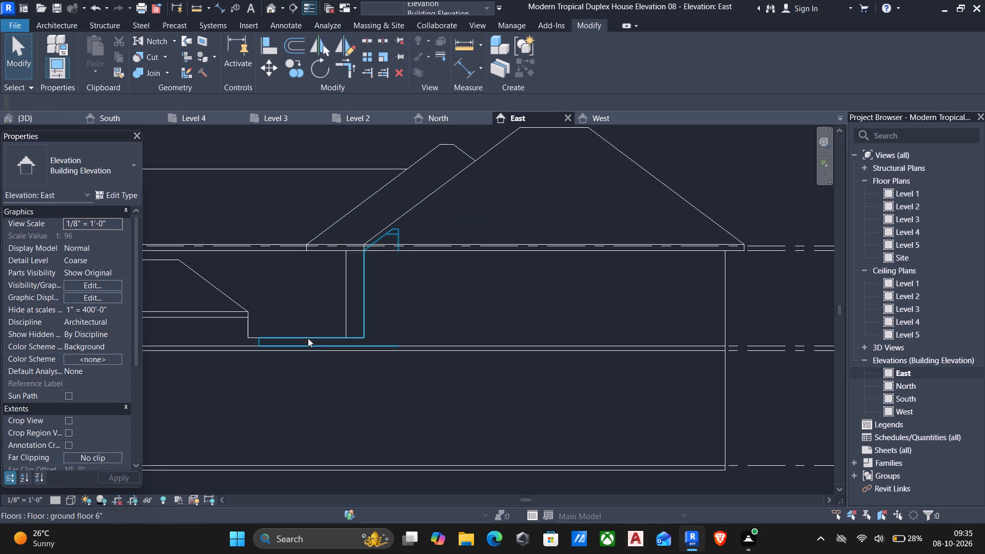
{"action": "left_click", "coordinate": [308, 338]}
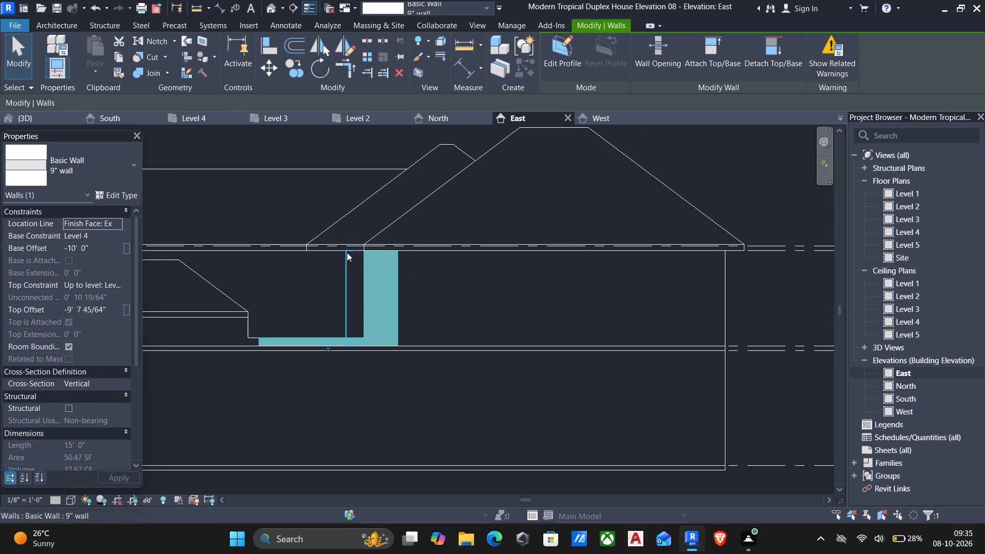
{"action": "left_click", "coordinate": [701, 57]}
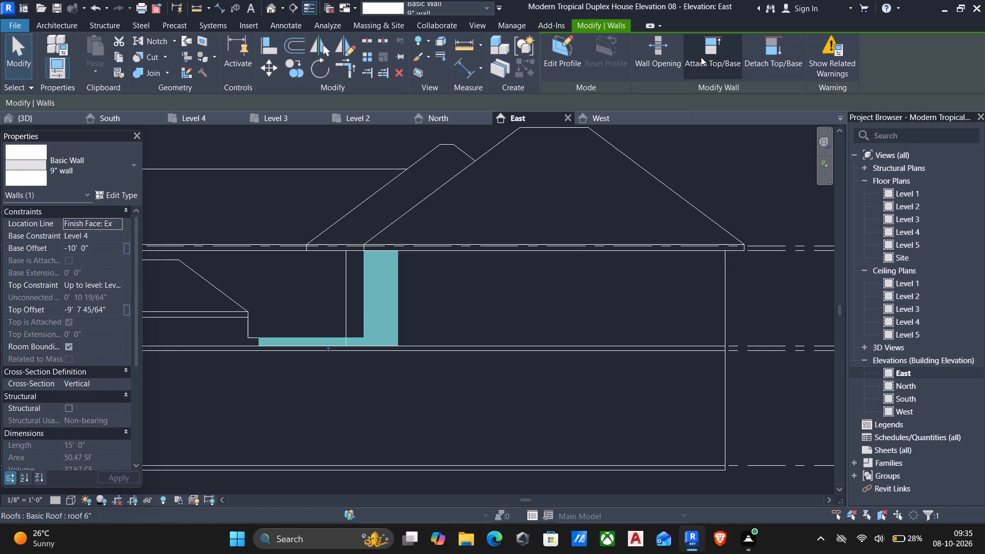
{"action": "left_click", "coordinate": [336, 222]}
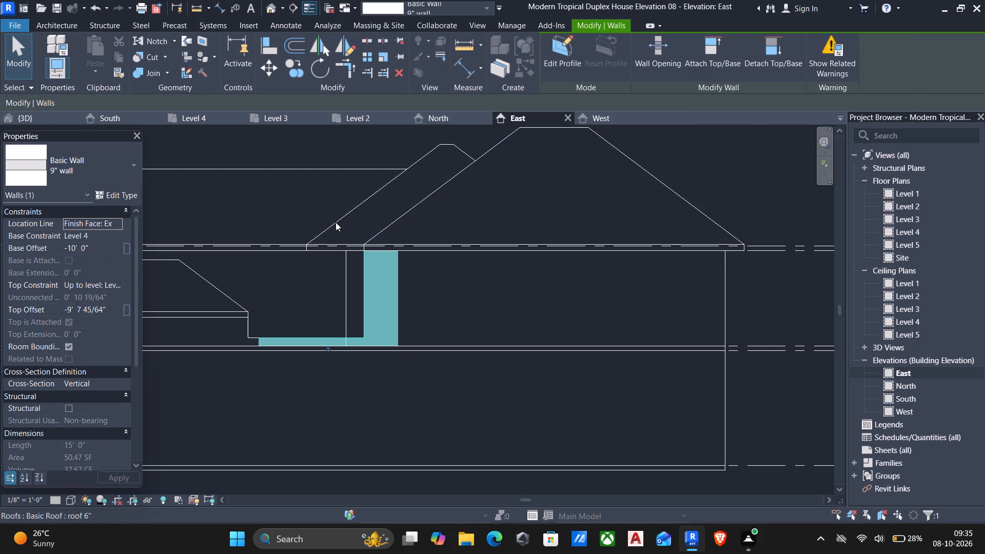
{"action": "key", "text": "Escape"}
Delete the low terrace wall segment beside the hip roof in the East elevation.
{"action": "scroll", "coordinate": [370, 230], "scroll_direction": "down", "scroll_amount": 7}
{"action": "scroll", "coordinate": [369, 288], "scroll_direction": "up", "scroll_amount": 4}
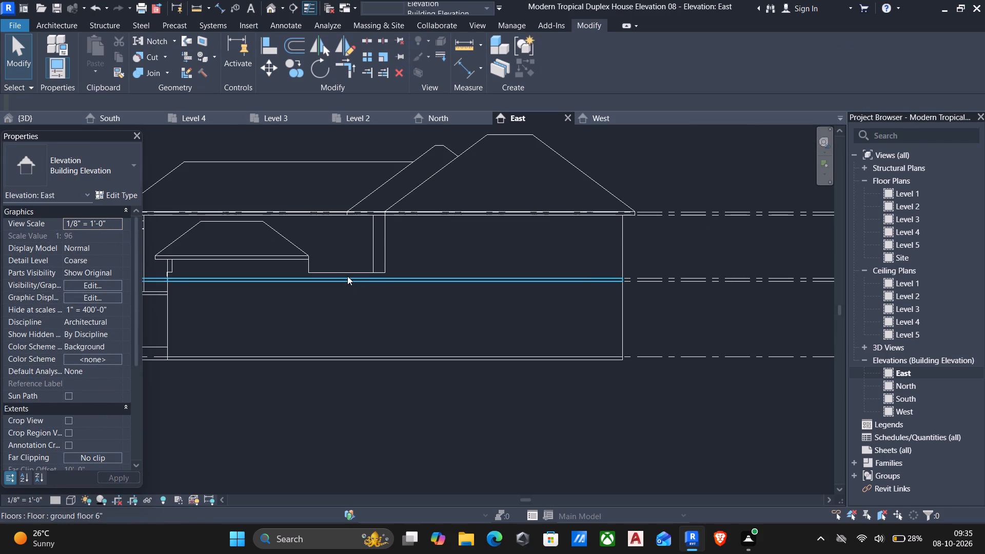
{"action": "left_click", "coordinate": [346, 271]}
{"action": "key", "text": "Delete"}
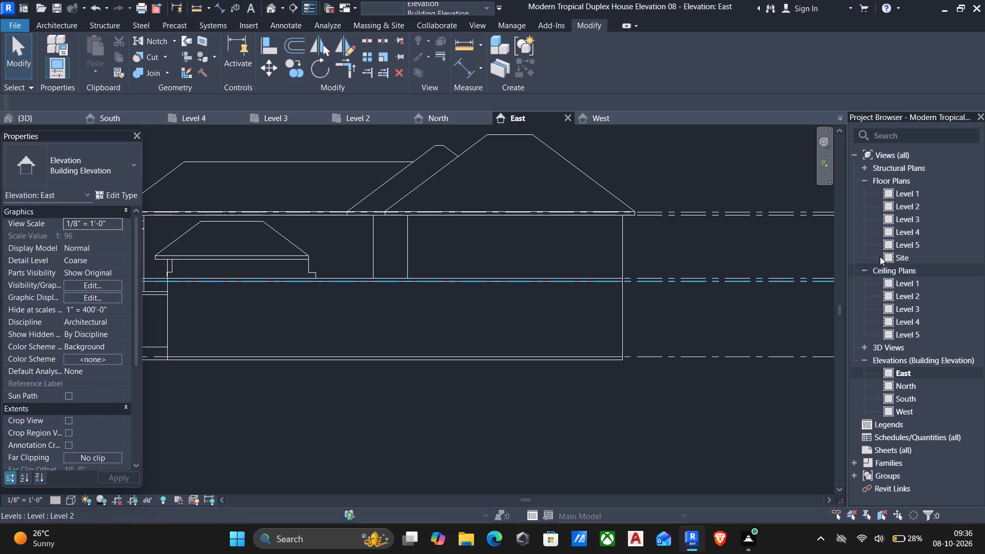
Examine the terrace hip roof, its walls and the level lines in the South elevation.
{"action": "double_click", "coordinate": [915, 399]}
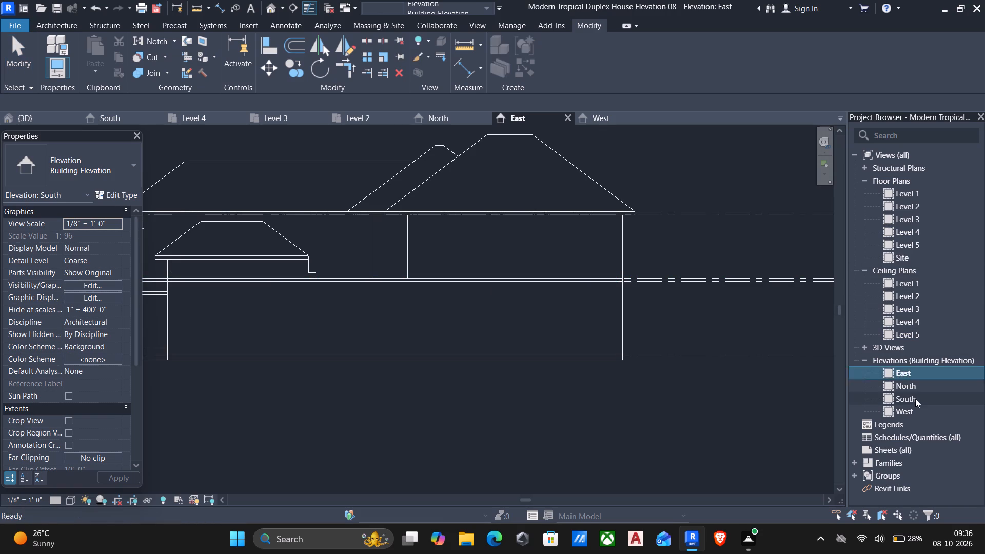
{"action": "scroll", "coordinate": [574, 363], "scroll_direction": "down", "scroll_amount": 5}
{"action": "middle_click_drag", "start_coordinate": [589, 364], "coordinate": [600, 345]}
{"action": "scroll", "coordinate": [605, 381], "scroll_direction": "up", "scroll_amount": 3}
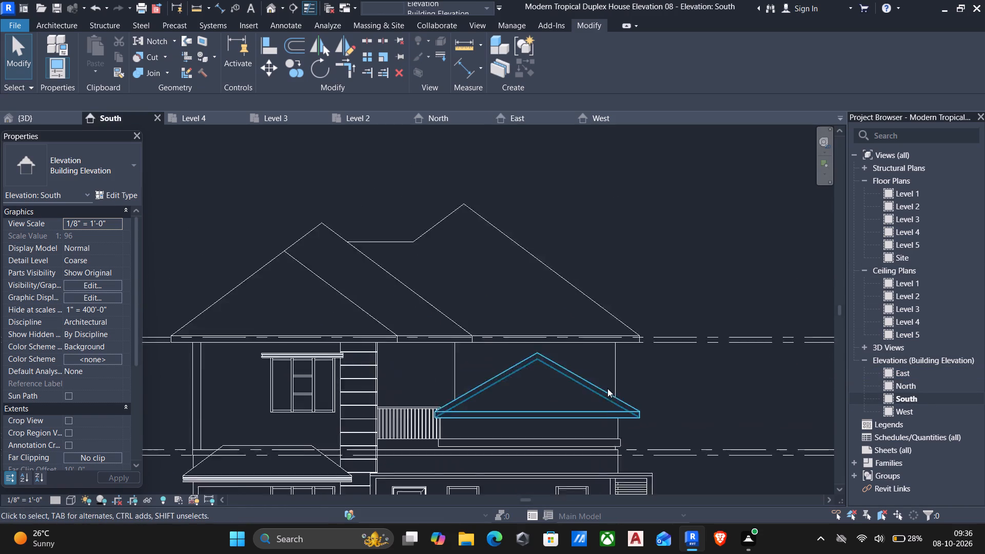
{"action": "scroll", "coordinate": [607, 388], "scroll_direction": "up", "scroll_amount": 2}
{"action": "scroll", "coordinate": [609, 394], "scroll_direction": "down", "scroll_amount": 6}
{"action": "scroll", "coordinate": [612, 379], "scroll_direction": "up", "scroll_amount": 1}
{"action": "scroll", "coordinate": [715, 331], "scroll_direction": "down", "scroll_amount": 5}
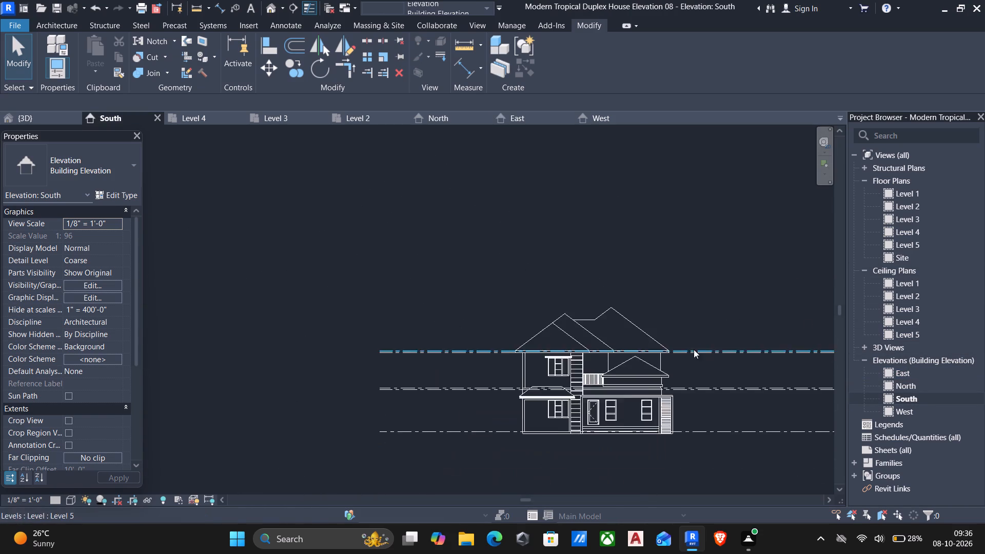
{"action": "middle_click_drag", "start_coordinate": [685, 351], "coordinate": [517, 331]}
{"action": "scroll", "coordinate": [523, 331], "scroll_direction": "up", "scroll_amount": 5}
{"action": "scroll", "coordinate": [535, 341], "scroll_direction": "down", "scroll_amount": 6}
{"action": "scroll", "coordinate": [536, 342], "scroll_direction": "up", "scroll_amount": 6}
{"action": "scroll", "coordinate": [664, 362], "scroll_direction": "down", "scroll_amount": 2}
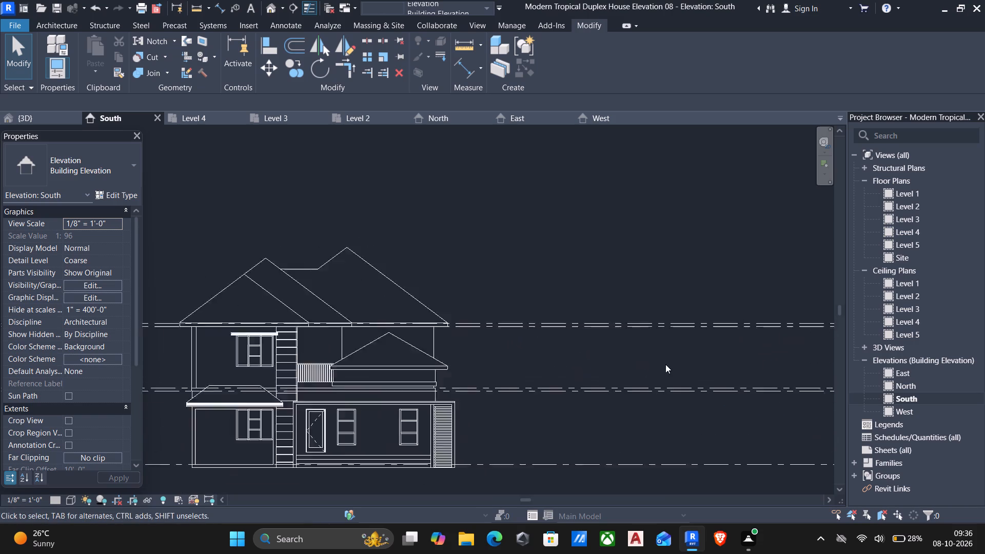
{"action": "scroll", "coordinate": [665, 364], "scroll_direction": "down", "scroll_amount": 3}
{"action": "scroll", "coordinate": [680, 366], "scroll_direction": "up", "scroll_amount": 2}
{"action": "scroll", "coordinate": [735, 372], "scroll_direction": "down", "scroll_amount": 2}
{"action": "scroll", "coordinate": [785, 377], "scroll_direction": "up", "scroll_amount": 2}
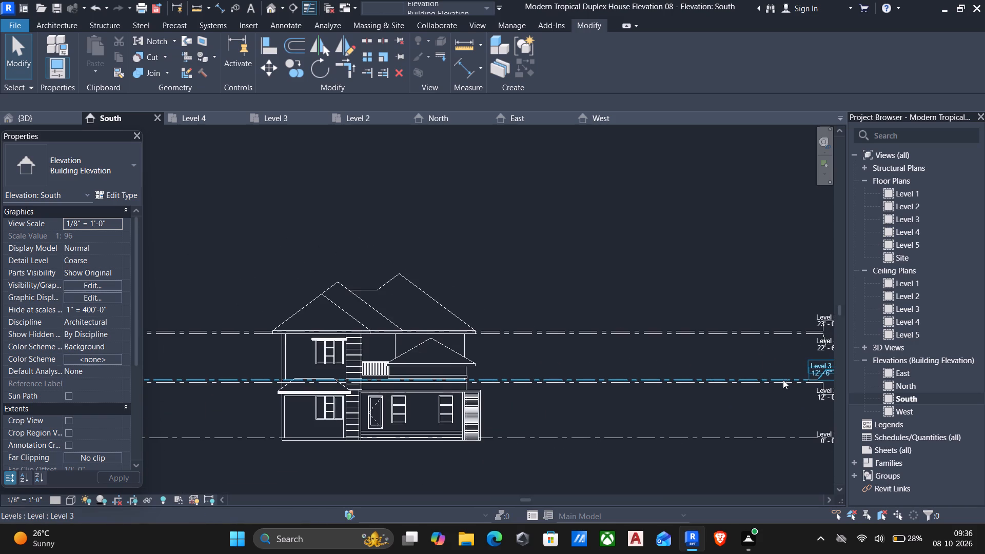
On Level 3's plan, draw a 9" wall about 14' 7" long from the wall end beside the hip roof north to the next wall.
{"action": "double_click", "coordinate": [909, 217]}
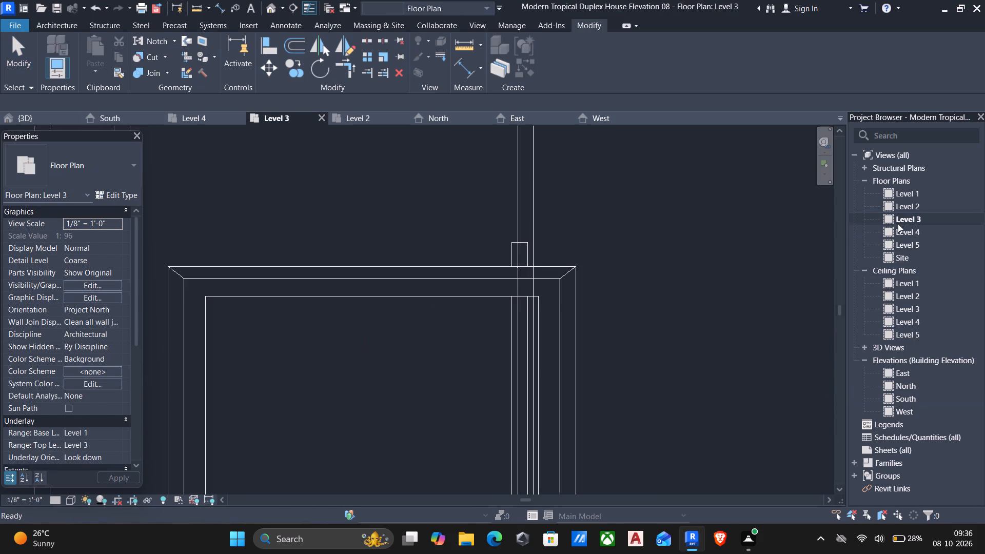
{"action": "scroll", "coordinate": [498, 277], "scroll_direction": "down", "scroll_amount": 6}
{"action": "middle_click_drag", "start_coordinate": [504, 279], "coordinate": [515, 323]}
{"action": "scroll", "coordinate": [519, 268], "scroll_direction": "up", "scroll_amount": 2}
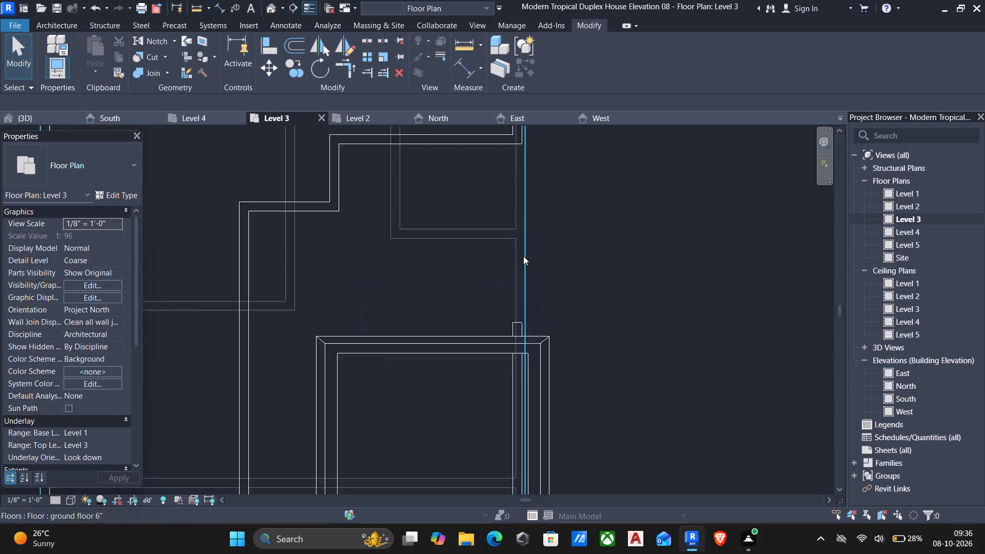
{"action": "scroll", "coordinate": [523, 256], "scroll_direction": "up", "scroll_amount": 2}
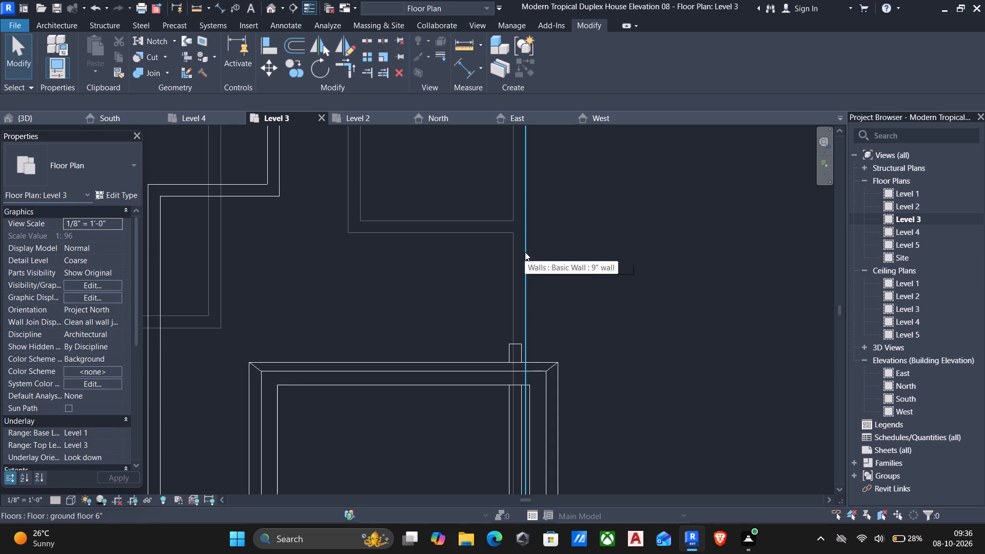
{"action": "type", "text": "wa"}
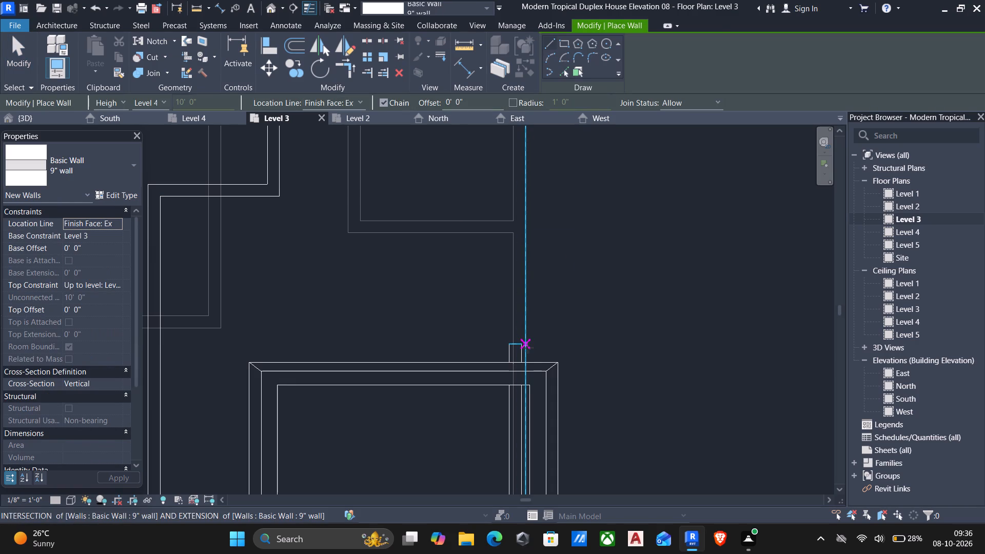
{"action": "scroll", "coordinate": [538, 364], "scroll_direction": "up", "scroll_amount": 2}
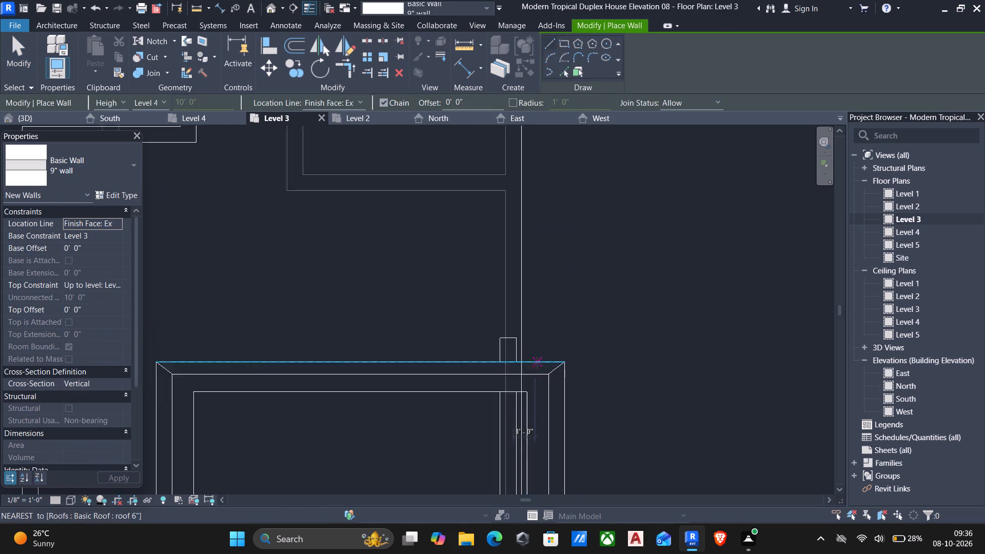
{"action": "scroll", "coordinate": [537, 363], "scroll_direction": "up", "scroll_amount": 2}
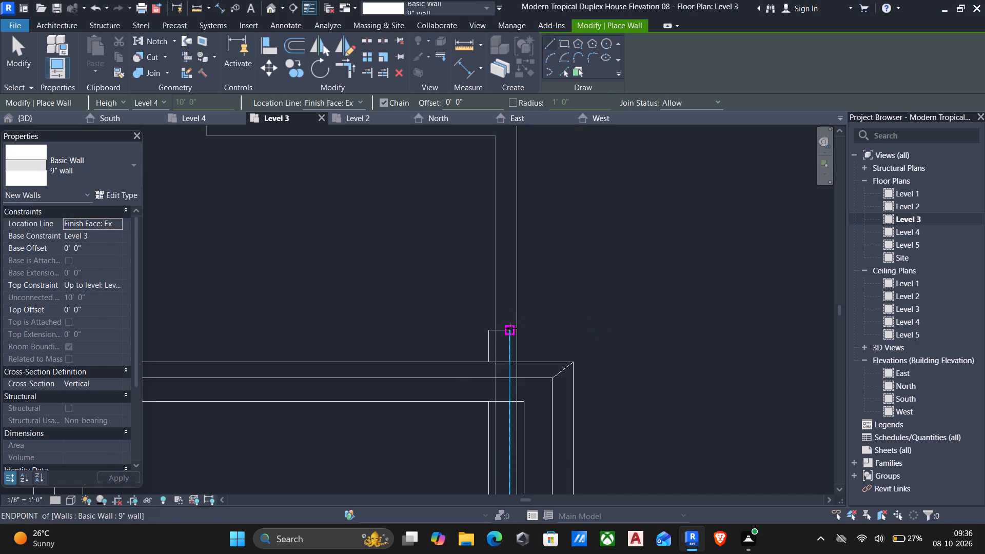
{"action": "left_click", "coordinate": [511, 328]}
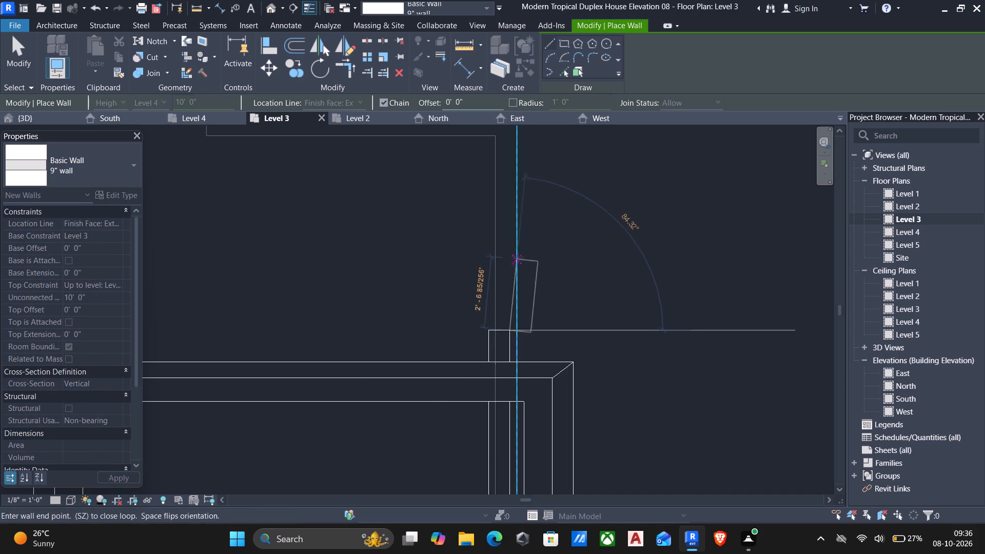
{"action": "key", "text": "space"}
{"action": "scroll", "coordinate": [503, 246], "scroll_direction": "down", "scroll_amount": 1}
{"action": "middle_click_drag", "start_coordinate": [503, 246], "coordinate": [502, 478]}
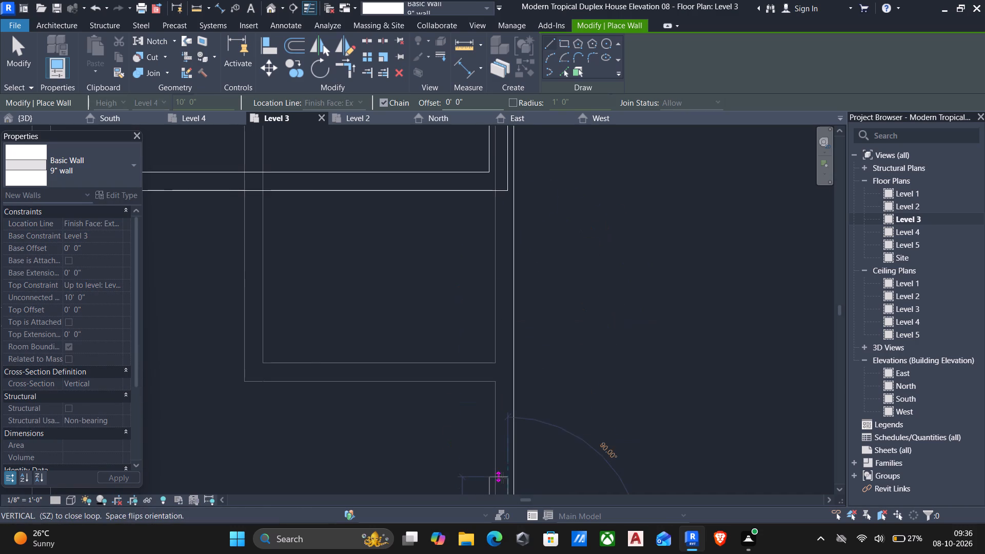
{"action": "left_click", "coordinate": [504, 192]}
{"action": "key", "text": "Escape"}
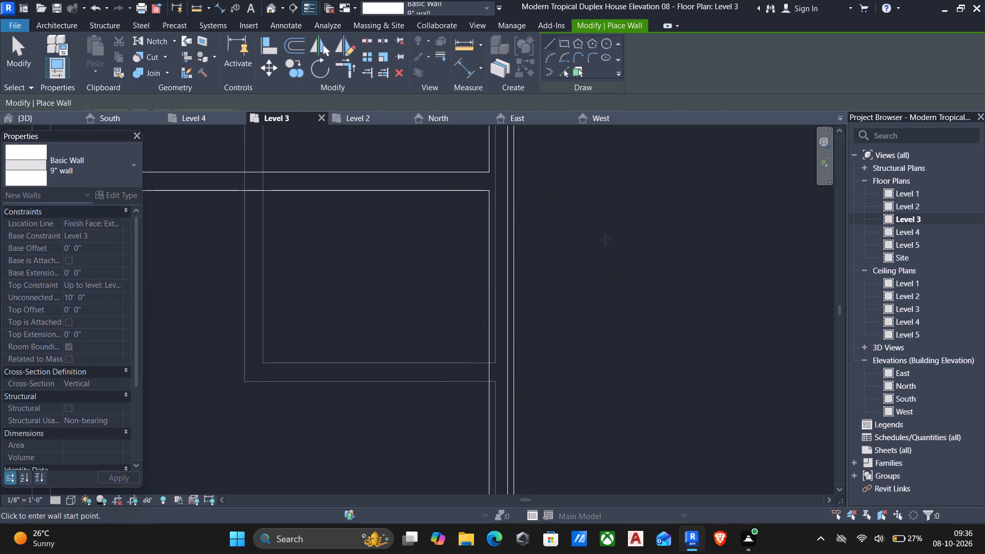
{"action": "key", "text": "Escape"}
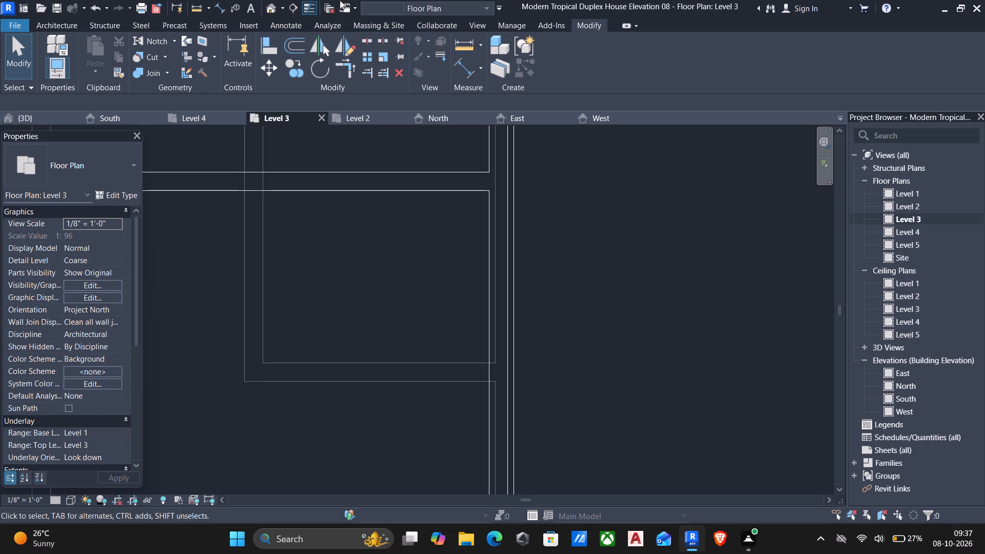
In the 3D view, extend the new 9" wall's end toward the hip roof in small nudges to a length of 16' 3".
{"action": "left_click", "coordinate": [270, 7]}
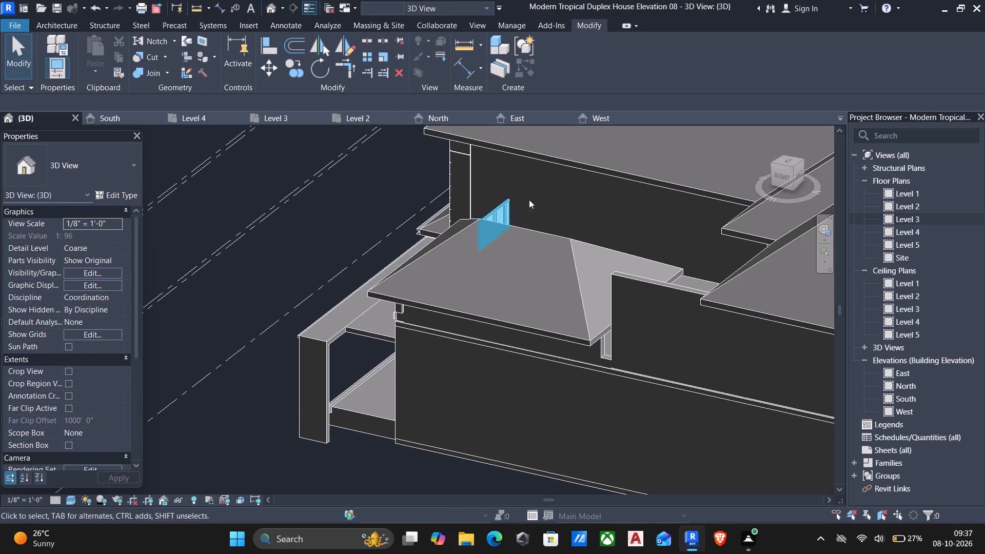
{"action": "scroll", "coordinate": [570, 336], "scroll_direction": "down", "scroll_amount": 1}
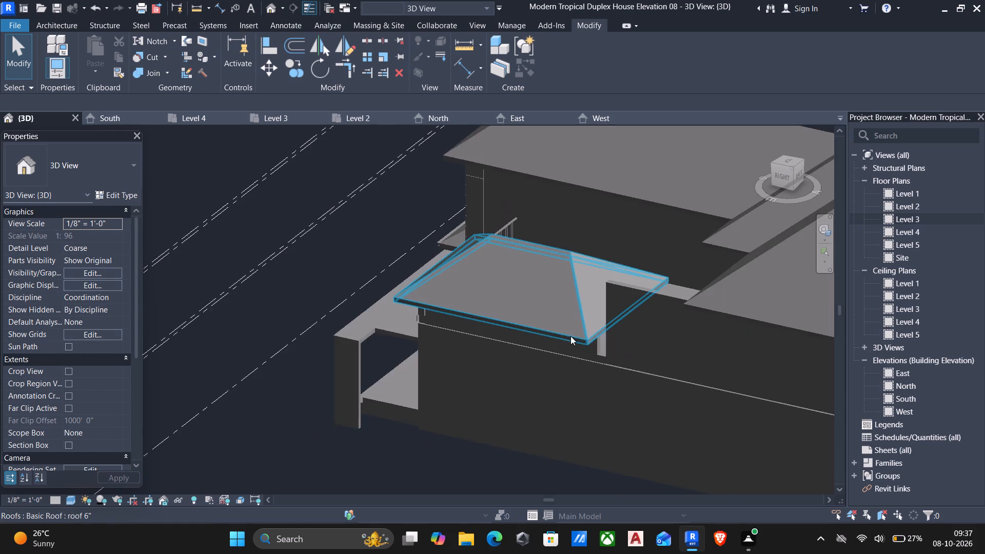
{"action": "middle_click_drag", "start_coordinate": [570, 336], "coordinate": [631, 320], "text": "shift"}
{"action": "scroll", "coordinate": [593, 346], "scroll_direction": "up", "scroll_amount": 4}
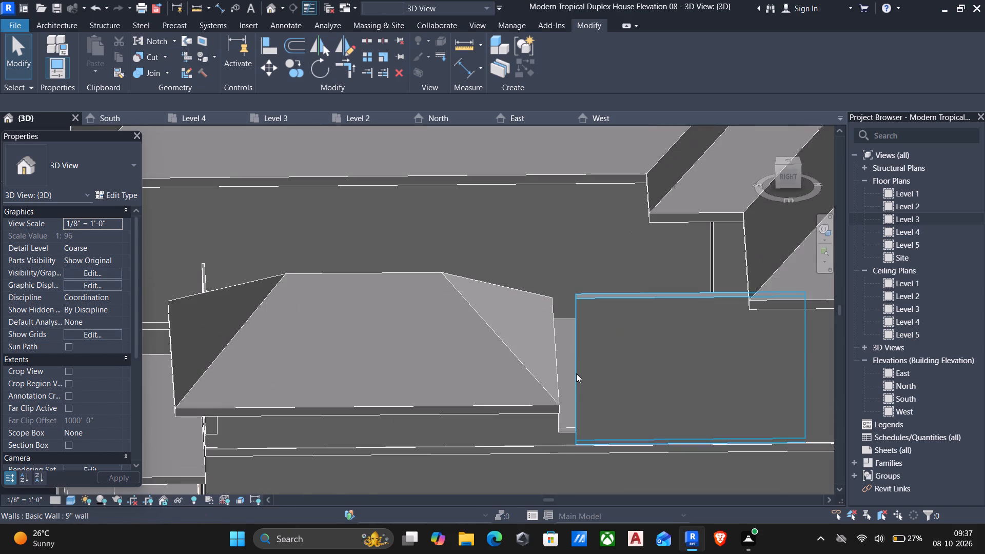
{"action": "left_click", "coordinate": [576, 373]}
{"action": "scroll", "coordinate": [580, 375], "scroll_direction": "down", "scroll_amount": 3}
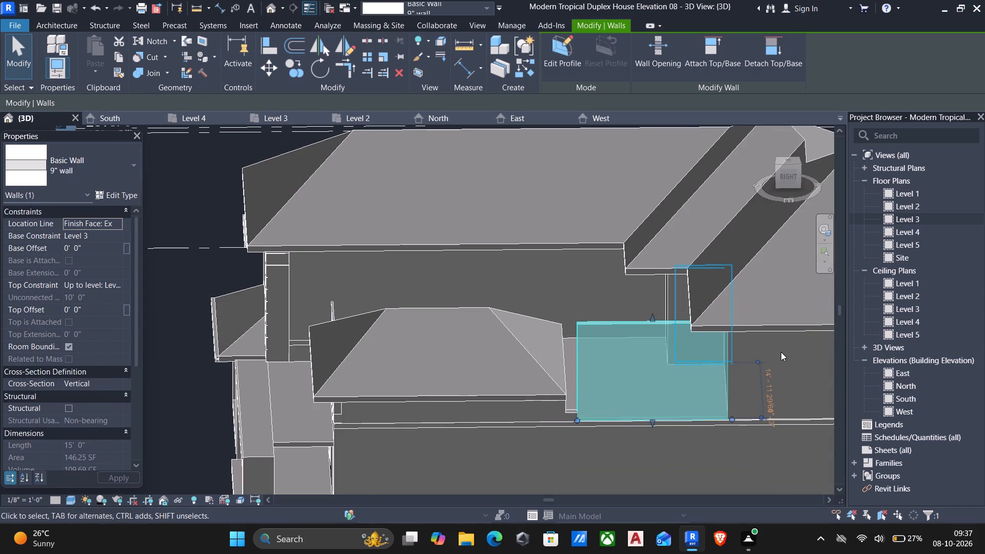
{"action": "key", "text": "Left"}
{"action": "key", "text": "Left"}
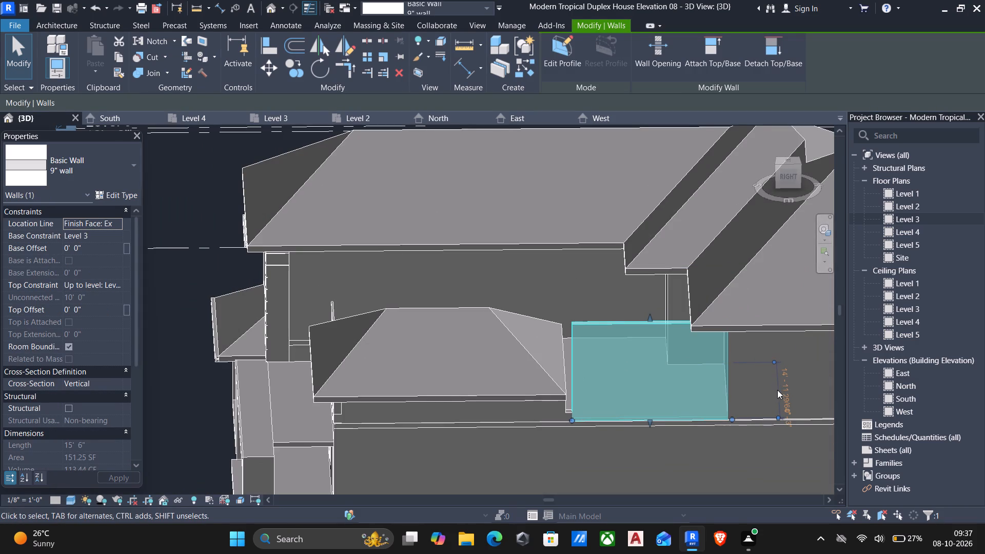
{"action": "key", "text": "Left"}
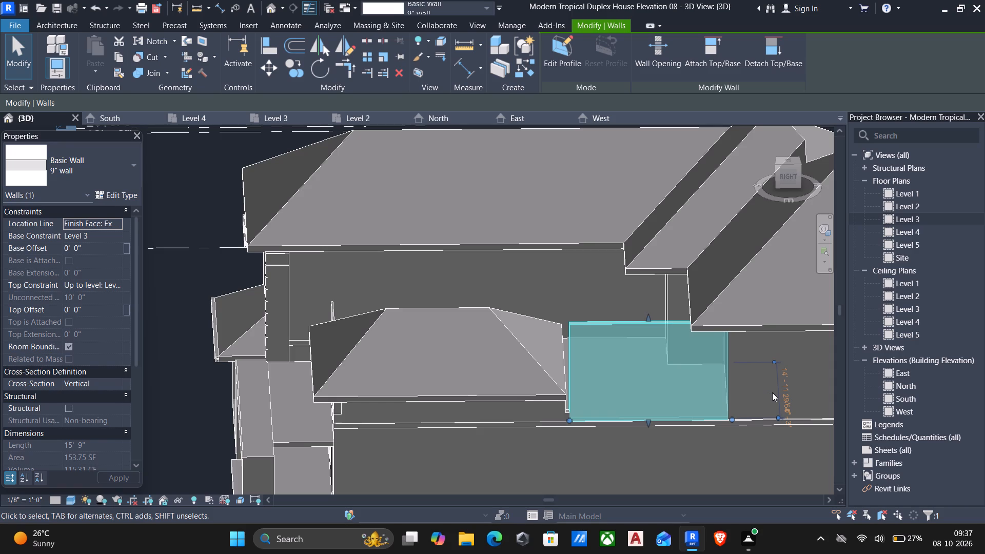
{"action": "key", "text": "Left"}
{"action": "key", "text": "Left"}
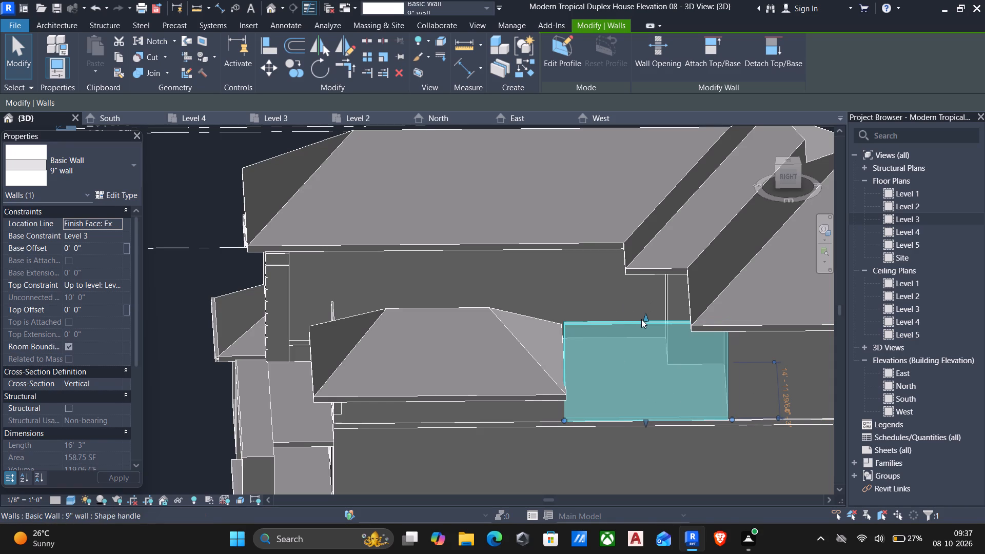
Lower the new wall's top freehand to about the hip roof's eave level.
{"action": "left_click_drag", "start_coordinate": [642, 319], "coordinate": [653, 386]}
{"action": "key", "text": "Escape"}
Examine the lowered wall, the terrace hip roof and the house's front and east sides in 3D.
{"action": "scroll", "coordinate": [604, 403], "scroll_direction": "up", "scroll_amount": 4}
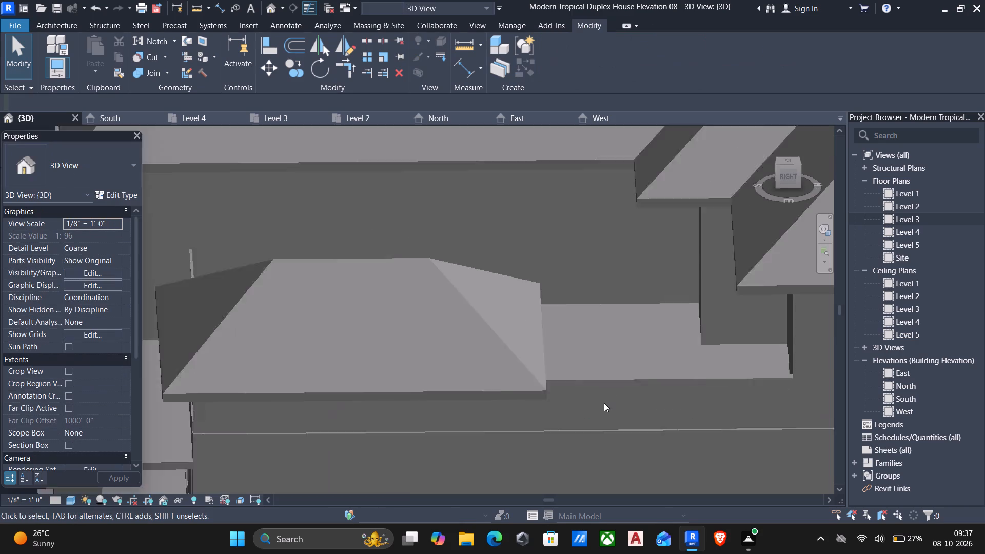
{"action": "scroll", "coordinate": [604, 403], "scroll_direction": "up", "scroll_amount": 1}
{"action": "middle_click_drag", "start_coordinate": [604, 403], "coordinate": [546, 308], "text": "shift"}
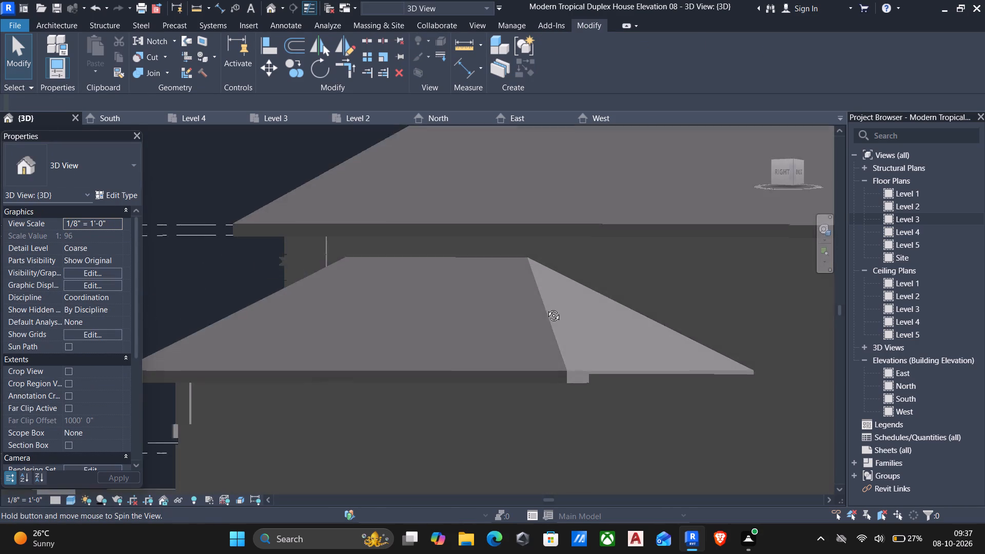
{"action": "middle_click_drag", "start_coordinate": [546, 308], "coordinate": [552, 309], "text": "shift"}
{"action": "scroll", "coordinate": [601, 312], "scroll_direction": "down", "scroll_amount": 4}
{"action": "middle_click_drag", "start_coordinate": [601, 320], "coordinate": [682, 406], "text": "shift"}
{"action": "scroll", "coordinate": [685, 408], "scroll_direction": "down", "scroll_amount": 3}
{"action": "middle_click_drag", "start_coordinate": [685, 408], "coordinate": [698, 406], "text": "shift"}
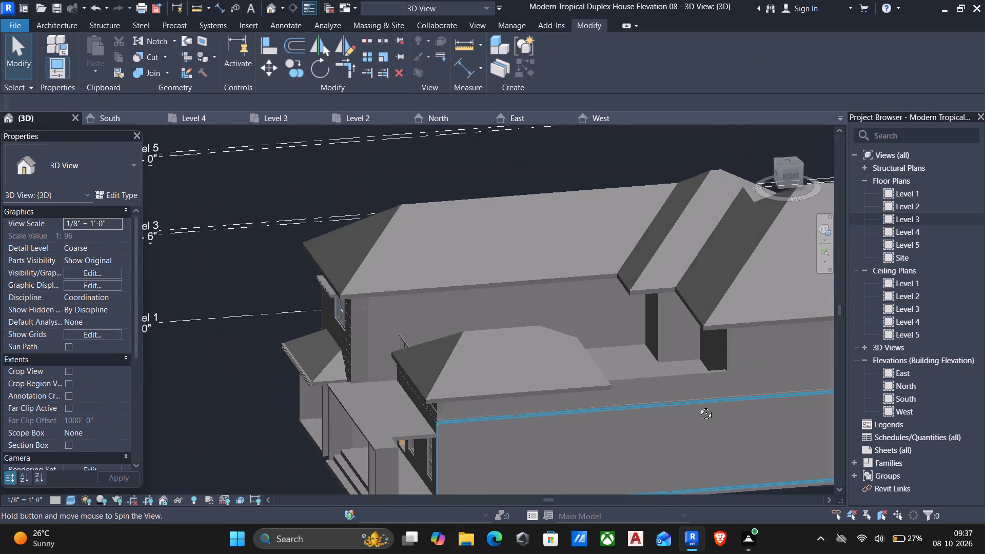
{"action": "middle_click_drag", "start_coordinate": [698, 406], "coordinate": [712, 405], "text": "shift"}
{"action": "scroll", "coordinate": [705, 402], "scroll_direction": "down", "scroll_amount": 3}
{"action": "middle_click_drag", "start_coordinate": [704, 406], "coordinate": [750, 382], "text": "shift"}
{"action": "scroll", "coordinate": [720, 383], "scroll_direction": "down", "scroll_amount": 2}
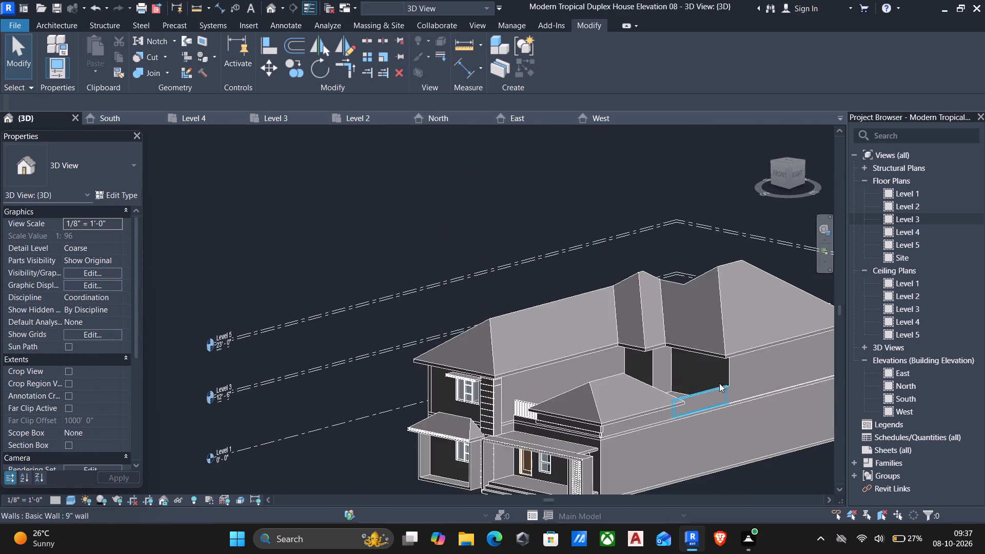
{"action": "scroll", "coordinate": [719, 383], "scroll_direction": "down", "scroll_amount": 2}
{"action": "middle_click_drag", "start_coordinate": [711, 402], "coordinate": [766, 360]}
{"action": "scroll", "coordinate": [702, 374], "scroll_direction": "up", "scroll_amount": 5}
{"action": "scroll", "coordinate": [626, 385], "scroll_direction": "down", "scroll_amount": 2}
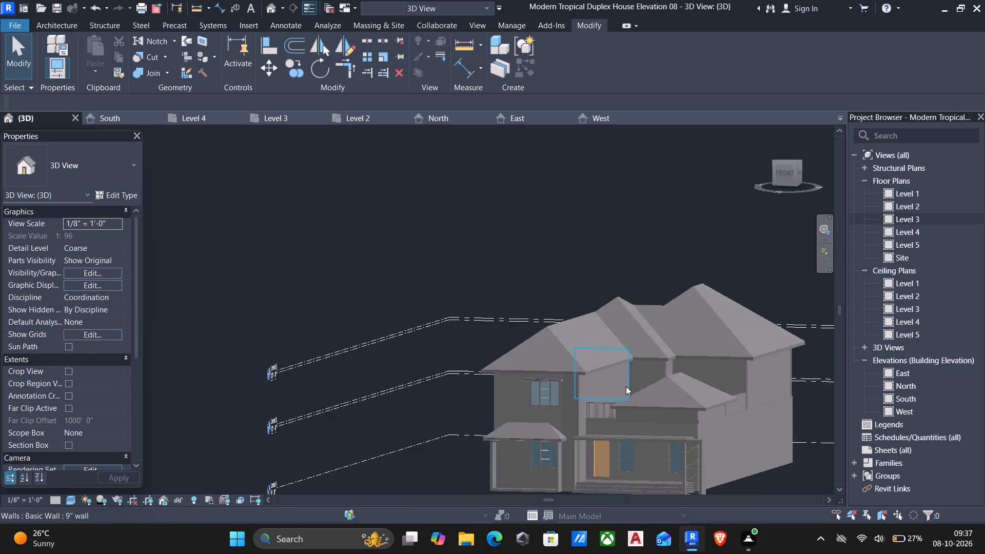
{"action": "scroll", "coordinate": [626, 386], "scroll_direction": "down", "scroll_amount": 1}
{"action": "middle_click_drag", "start_coordinate": [626, 386], "coordinate": [671, 337]}
{"action": "scroll", "coordinate": [661, 341], "scroll_direction": "up", "scroll_amount": 6}
{"action": "middle_click_drag", "start_coordinate": [615, 366], "coordinate": [642, 329]}
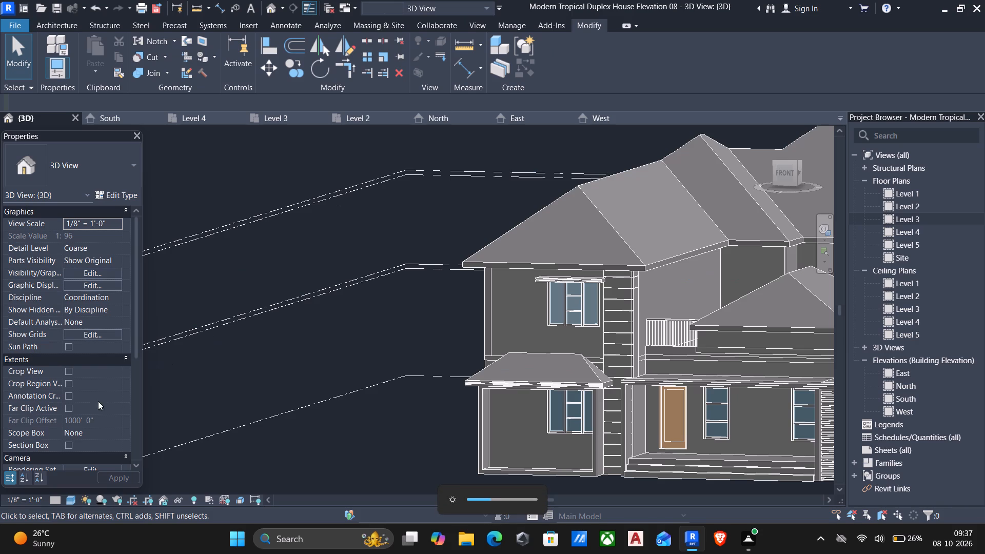
Set the 3D view's visual style to Realistic.
{"action": "left_click", "coordinate": [68, 503]}
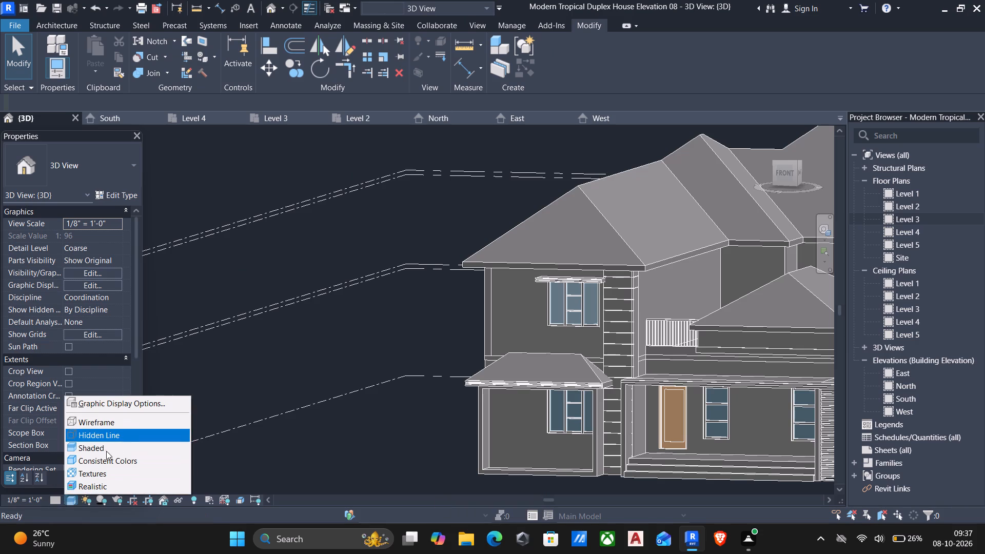
{"action": "left_click", "coordinate": [98, 484]}
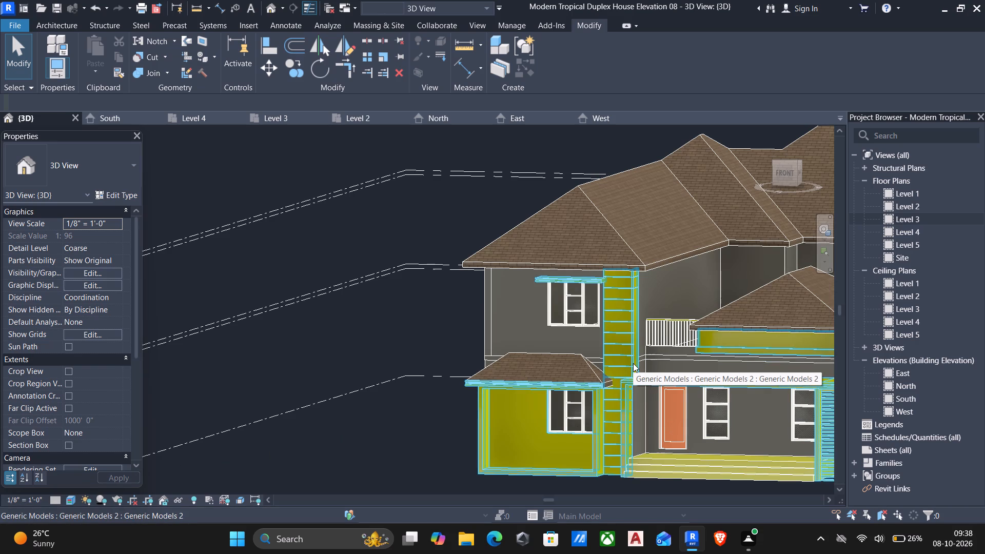
Create a new material for the structure layer of the 9" wall type.
{"action": "type", "text": "wa"}
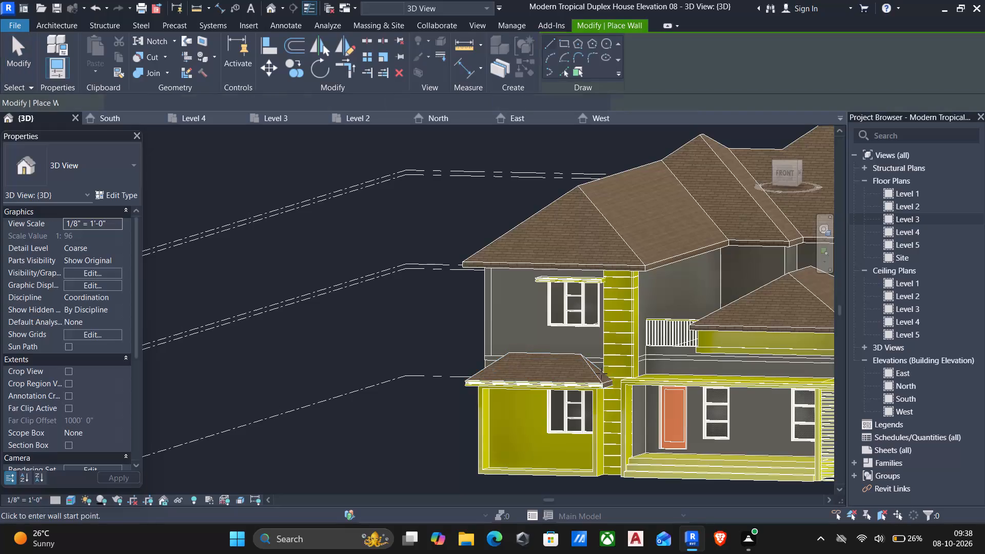
{"action": "left_click", "coordinate": [109, 194]}
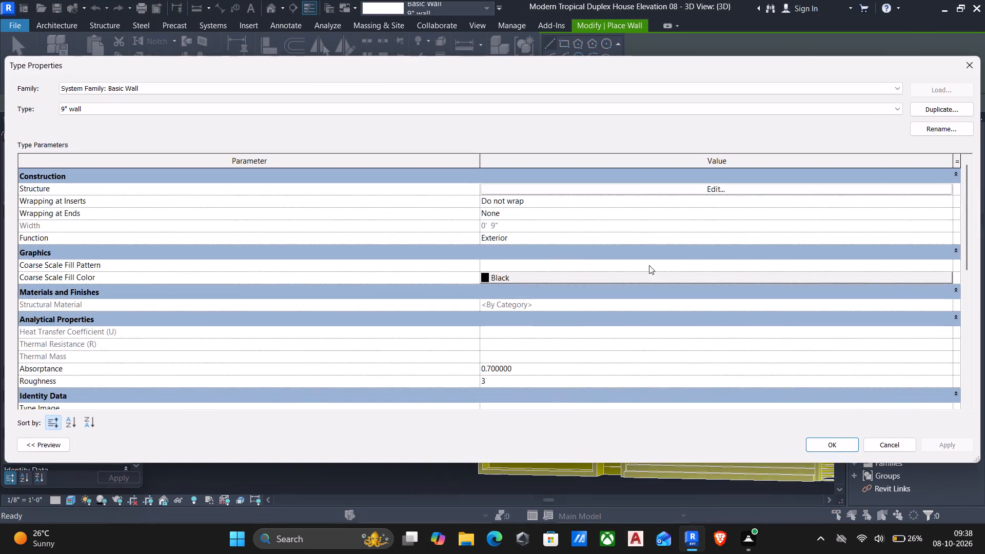
{"action": "left_click", "coordinate": [713, 189]}
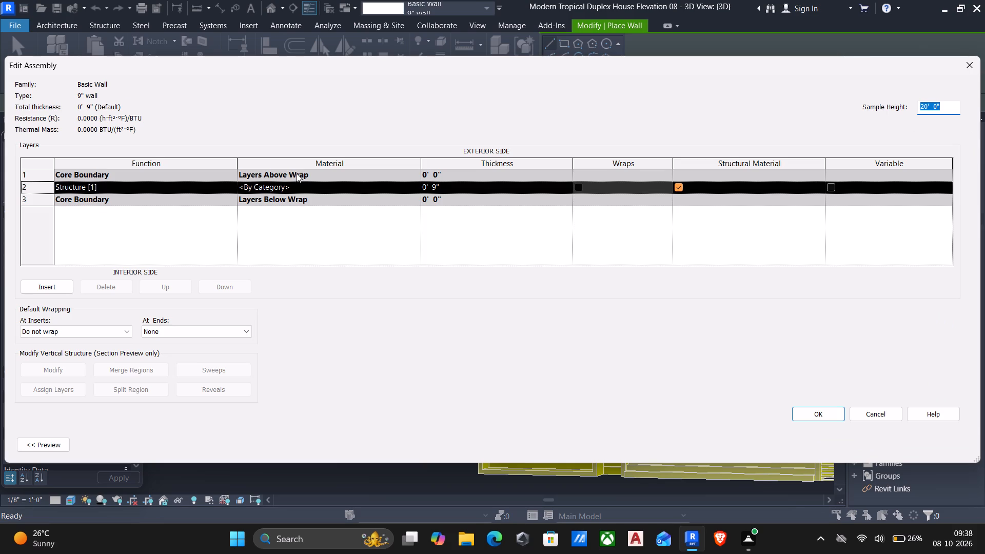
{"action": "left_click", "coordinate": [417, 185]}
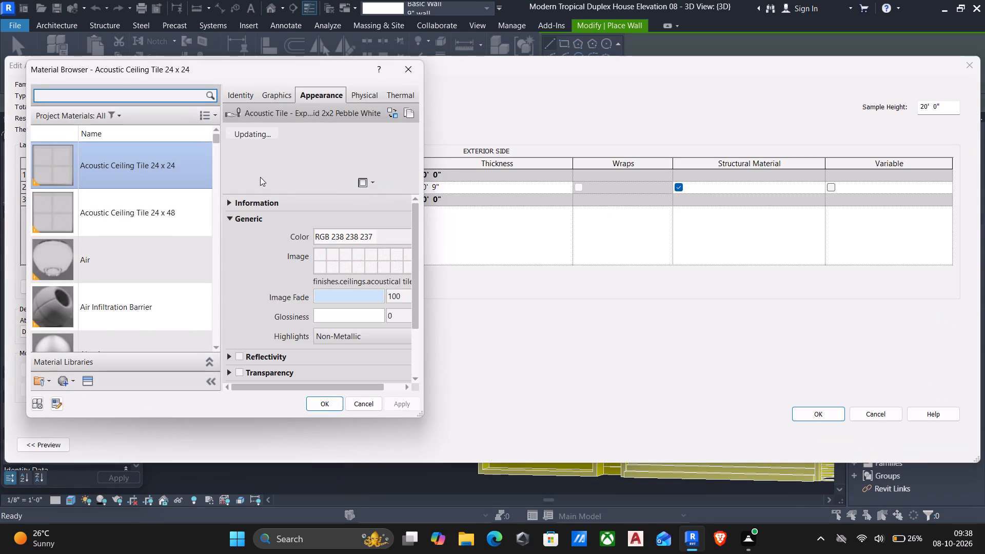
{"action": "left_click", "coordinate": [57, 381]}
{"action": "left_click", "coordinate": [107, 394]}
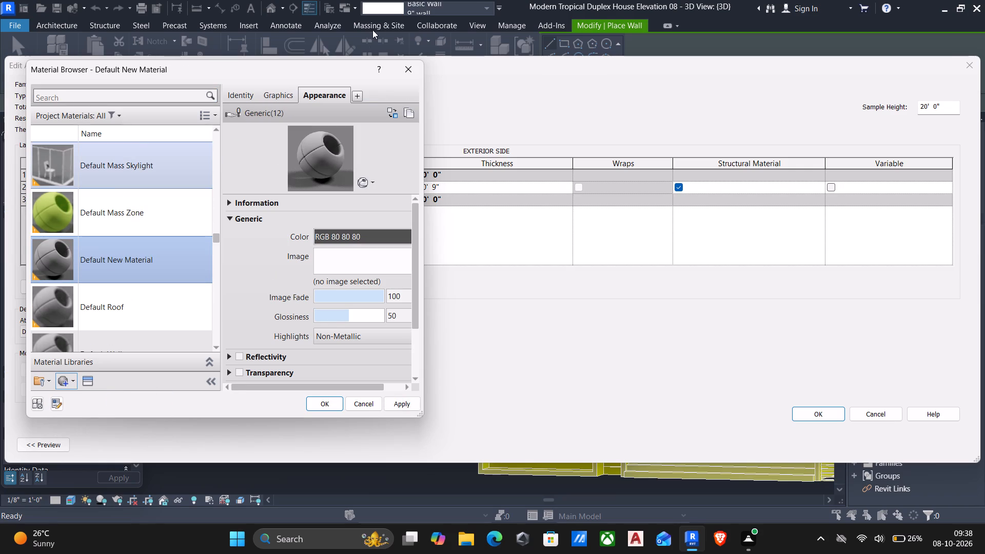
Rename the new material as warm ivoary wall.
{"action": "left_click", "coordinate": [234, 96]}
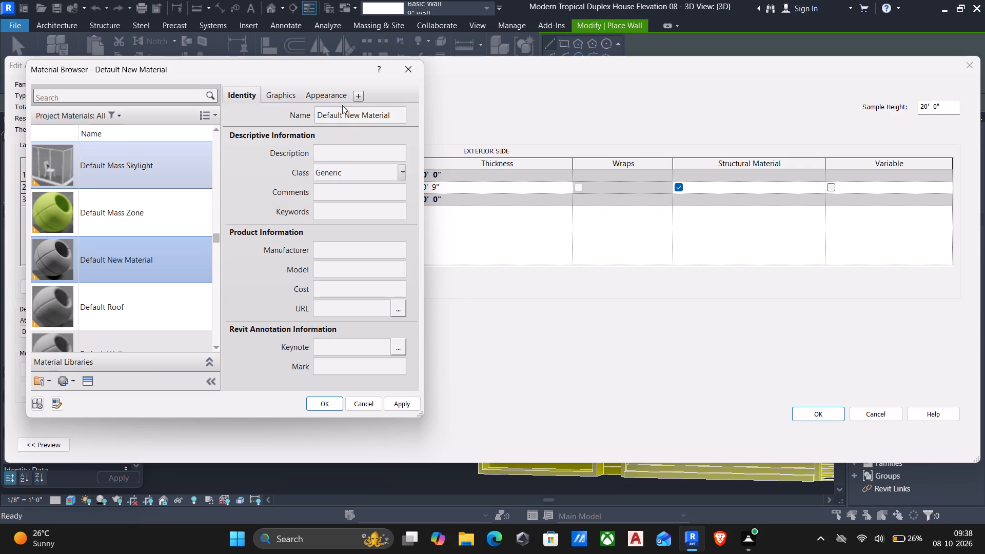
{"action": "left_click", "coordinate": [402, 113]}
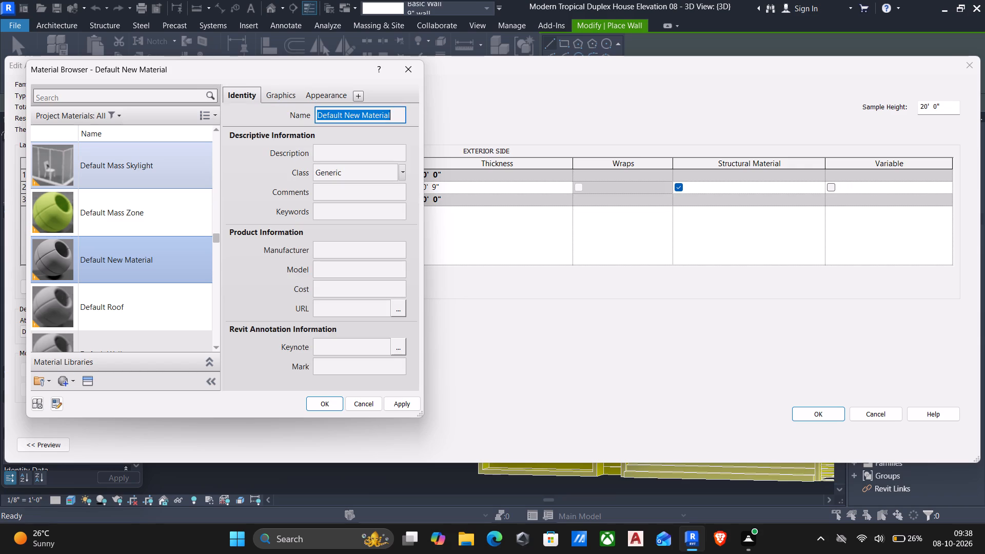
{"action": "type", "text": "wa"}
{"action": "type", "text": "rm"}
{"action": "key", "text": "space"}
{"action": "type", "text": "ivoary"}
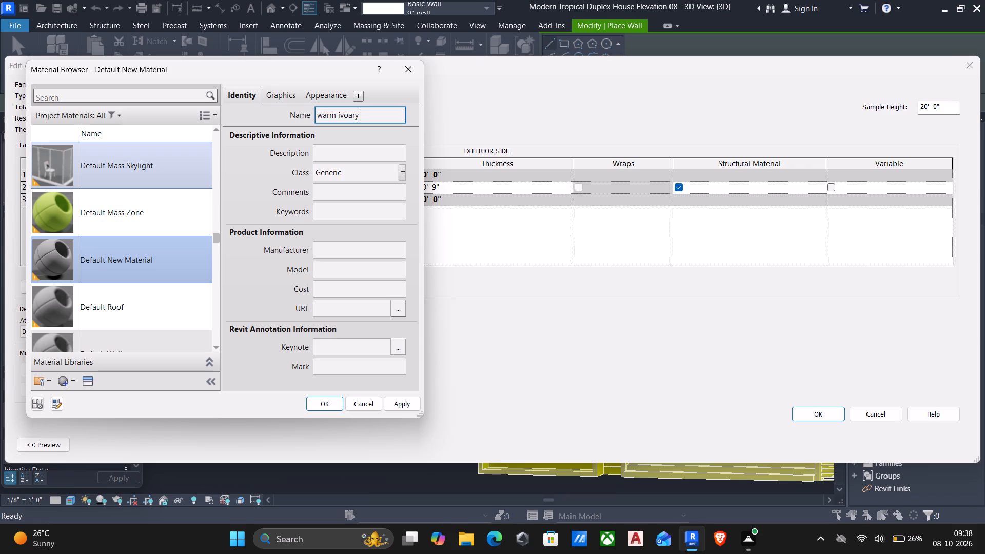
{"action": "key", "text": "space"}
{"action": "type", "text": "wall"}
Set warm ivory colour.jpeg from the AUTOCAD PLANS FUJI folder as the appearance image of the warm ivoary wall material.
{"action": "left_click", "coordinate": [399, 398]}
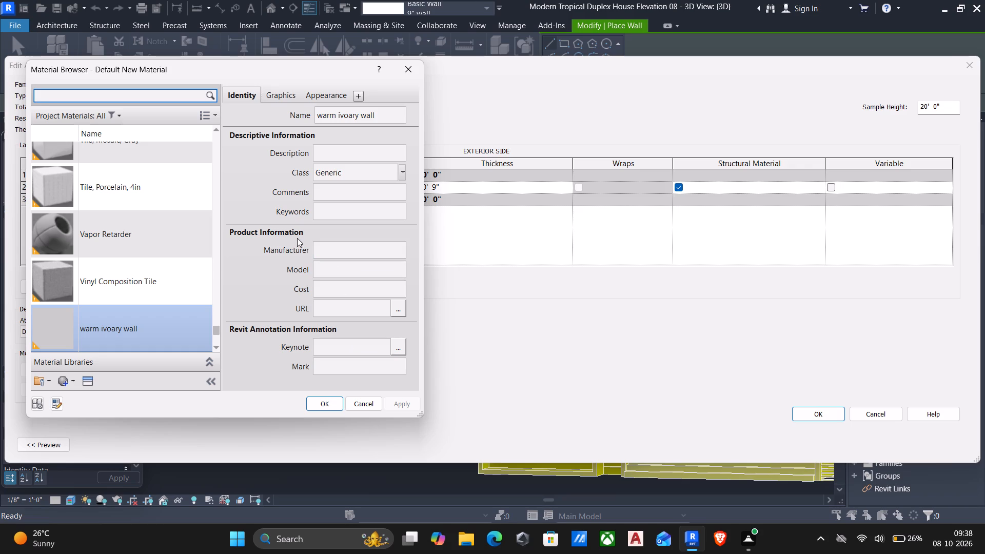
{"action": "left_click", "coordinate": [329, 92]}
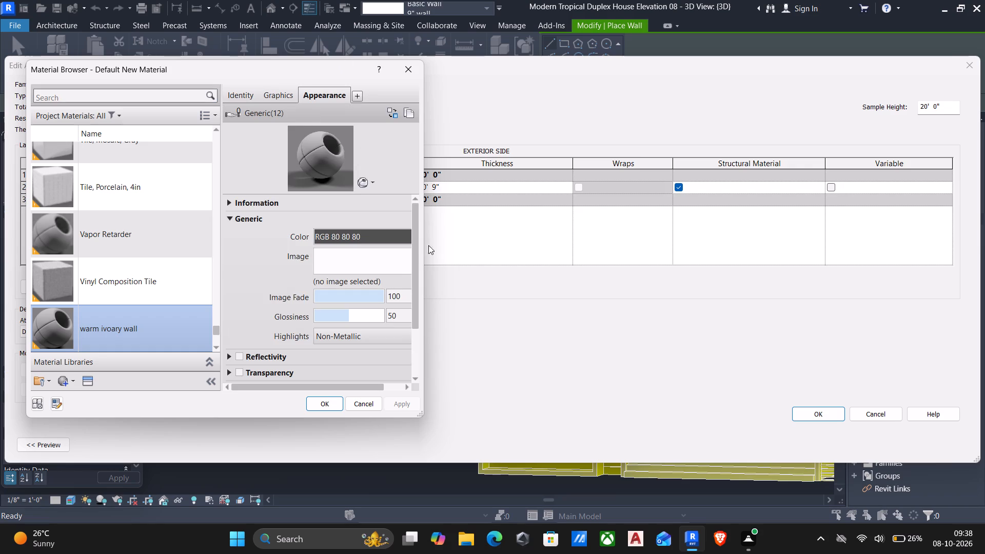
{"action": "left_click", "coordinate": [387, 267]}
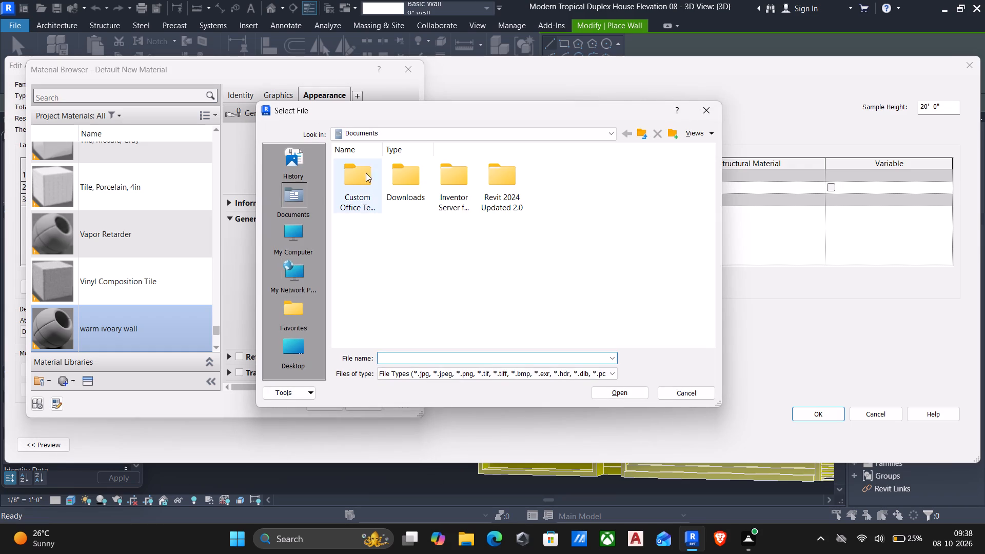
{"action": "left_click", "coordinate": [401, 136]}
{"action": "left_click", "coordinate": [381, 168]}
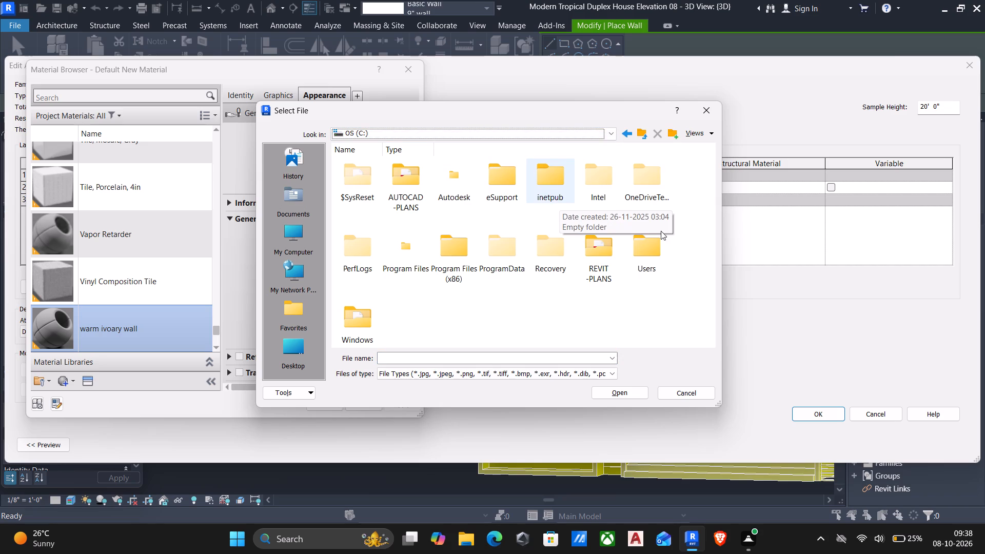
{"action": "double_click", "coordinate": [648, 246]}
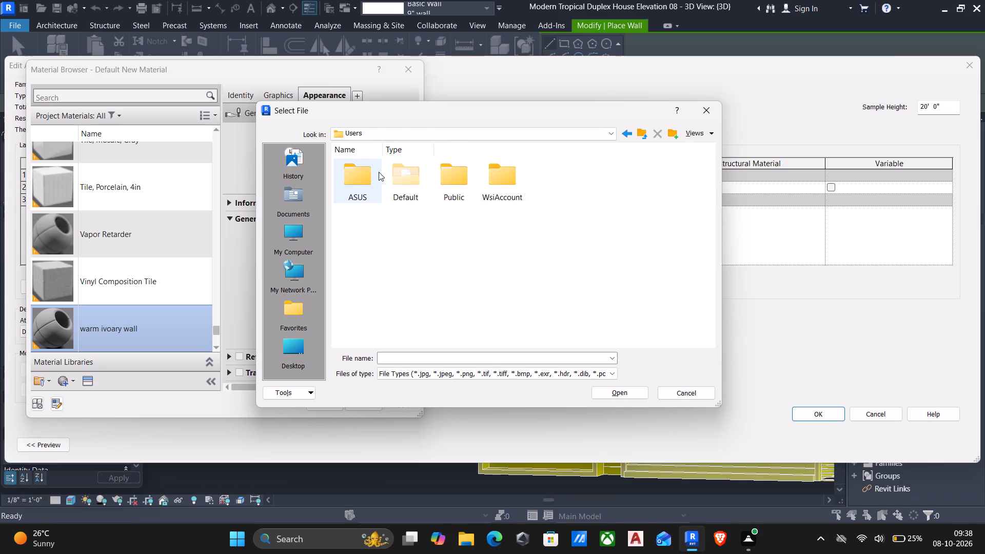
{"action": "double_click", "coordinate": [350, 177]}
{"action": "double_click", "coordinate": [537, 183]}
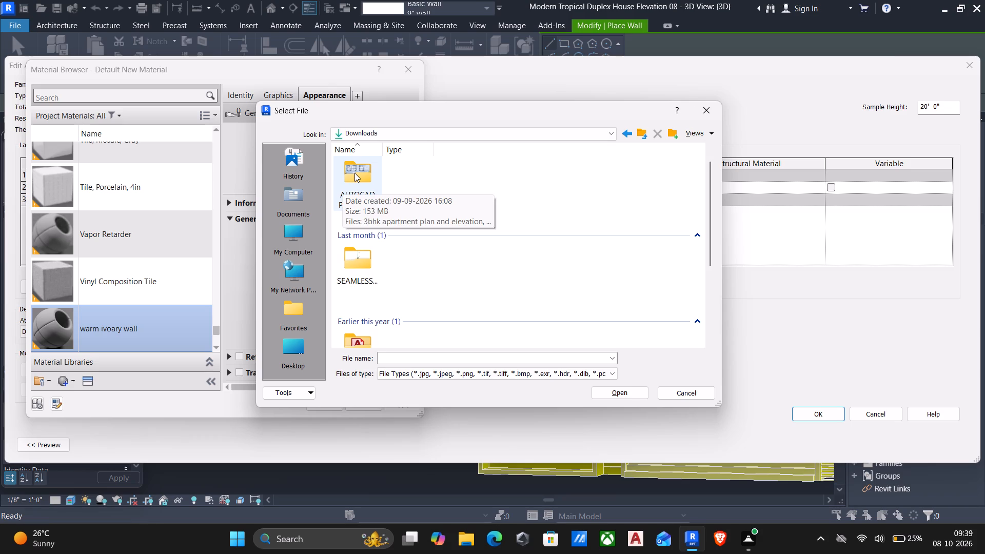
{"action": "double_click", "coordinate": [354, 173]}
{"action": "scroll", "coordinate": [474, 207], "scroll_direction": "down", "scroll_amount": 4}
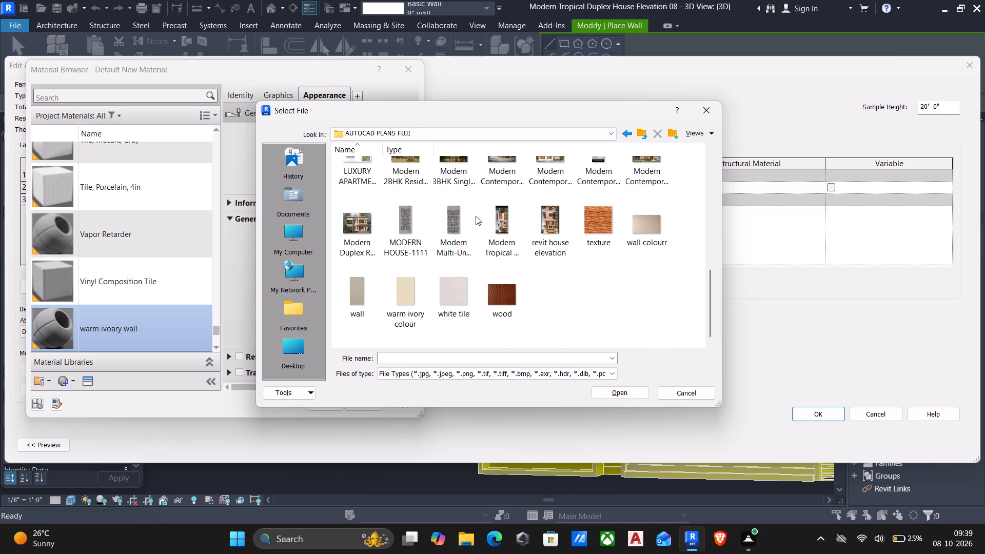
{"action": "left_click", "coordinate": [405, 293]}
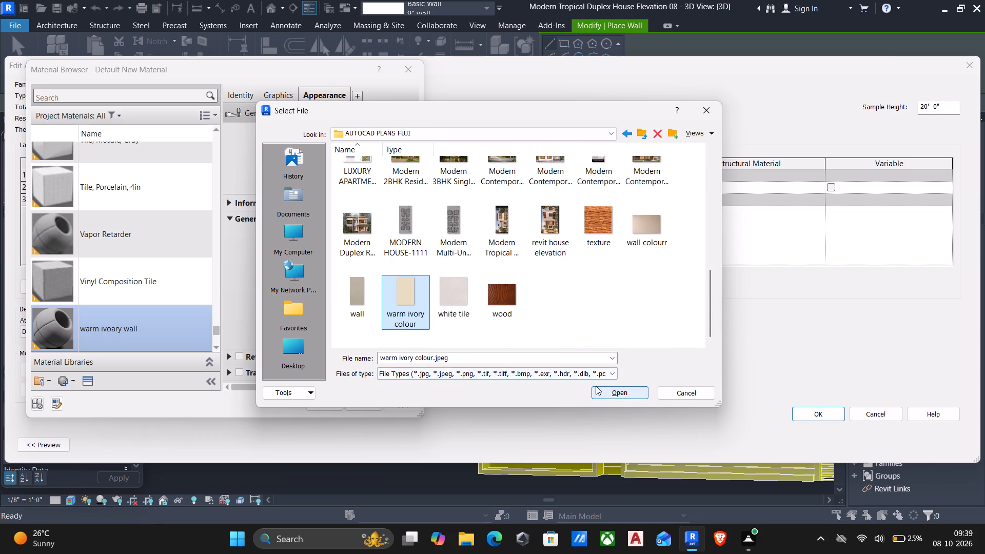
{"action": "left_click", "coordinate": [607, 391]}
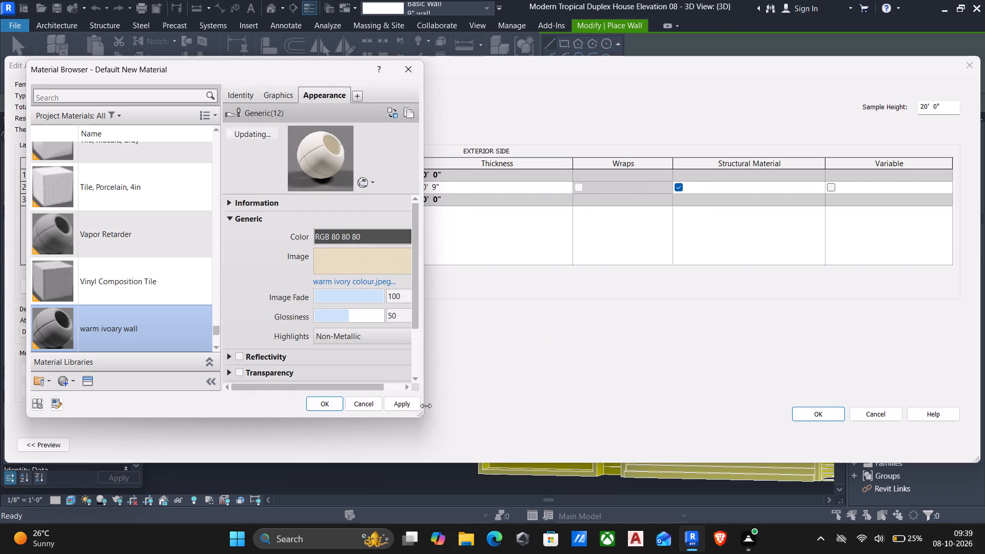
{"action": "left_click", "coordinate": [399, 409]}
Assign the warm ivoary wall material to the 9" wall type's structure layer and apply the type changes.
{"action": "left_click", "coordinate": [338, 403]}
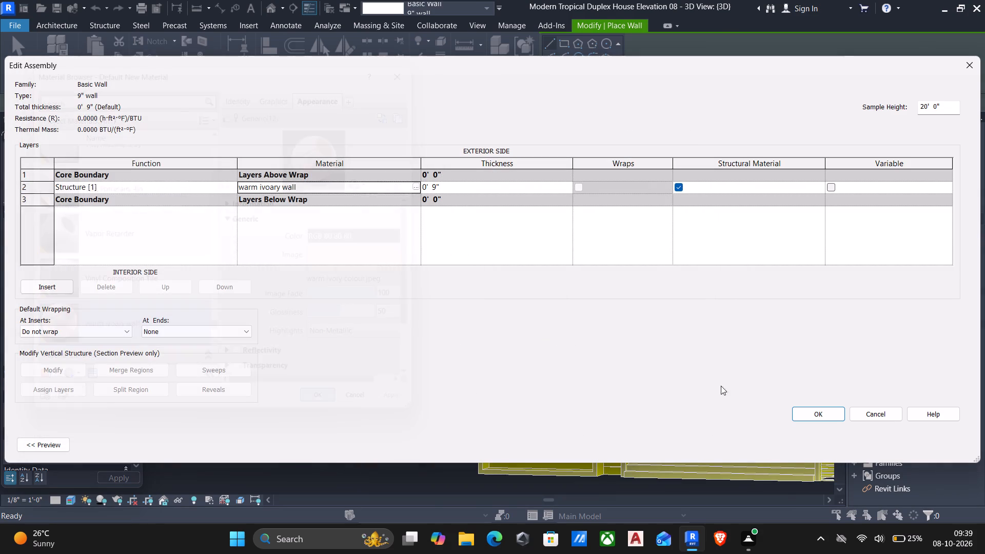
{"action": "left_click", "coordinate": [832, 417]}
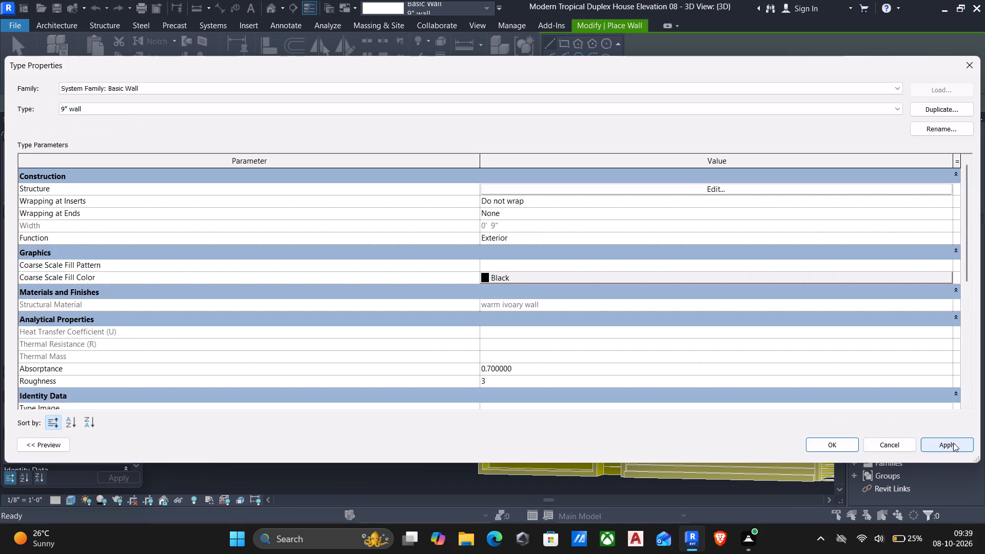
{"action": "left_click", "coordinate": [954, 443]}
{"action": "left_click", "coordinate": [848, 440]}
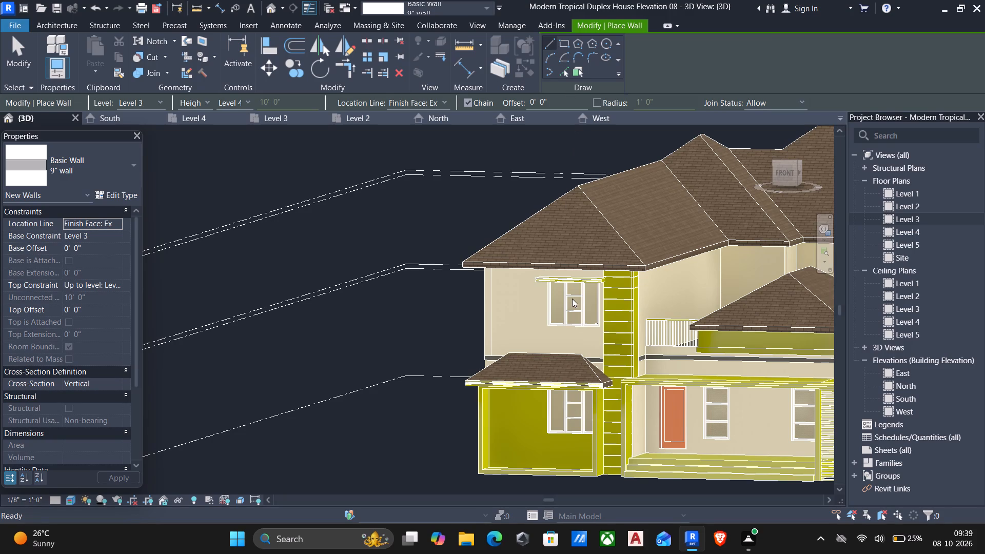
{"action": "key", "text": "Escape"}
Open the front facade's generic model, which includes the ground-floor window surround, for in-place editing.
{"action": "left_click", "coordinate": [542, 434]}
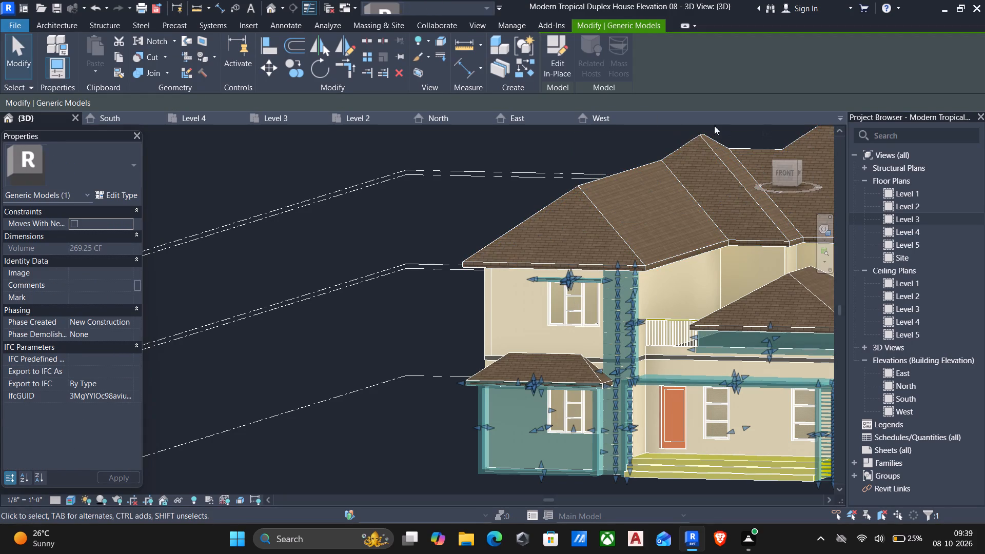
{"action": "left_click", "coordinate": [554, 59]}
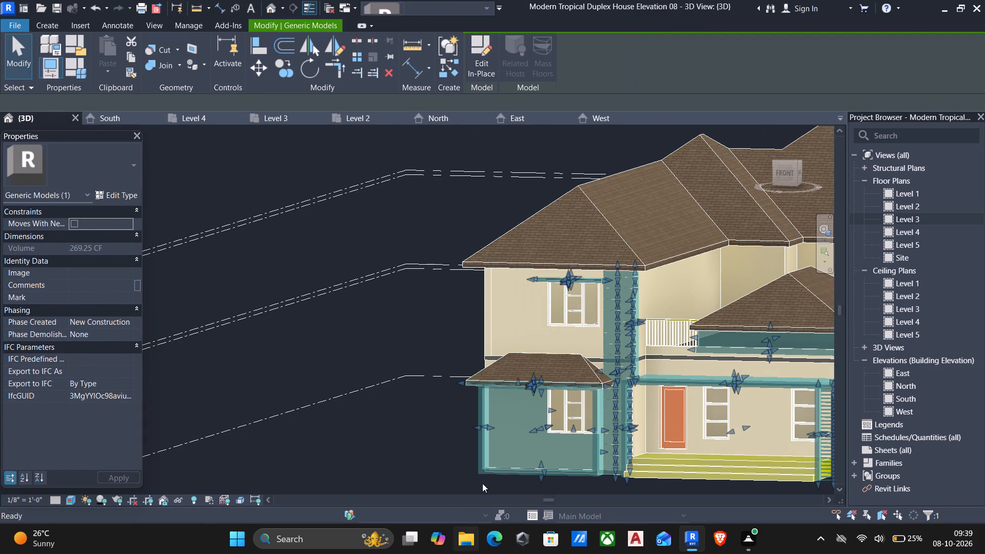
Create a new material named window wall for the extruded panel around the ground-floor front window.
{"action": "left_click", "coordinate": [544, 425]}
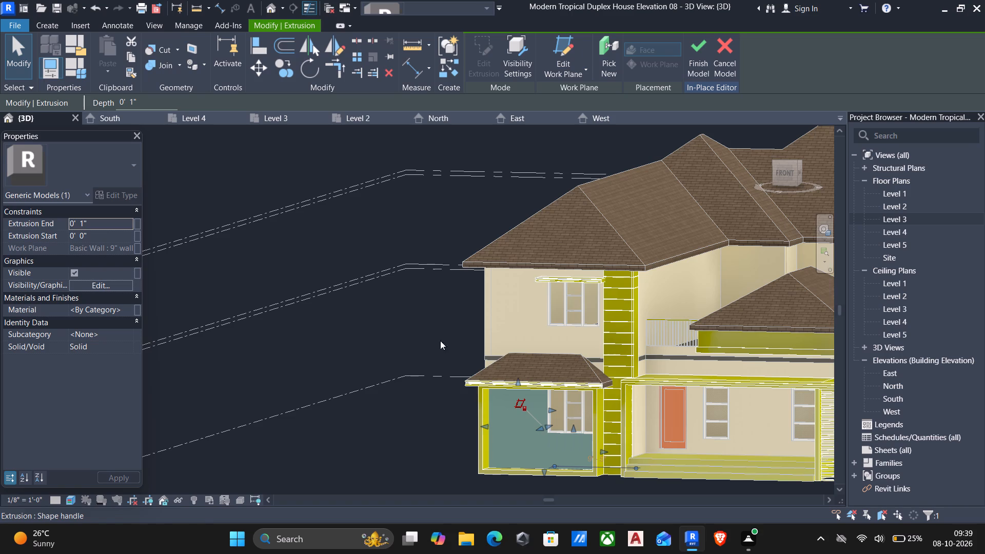
{"action": "left_click", "coordinate": [131, 307]}
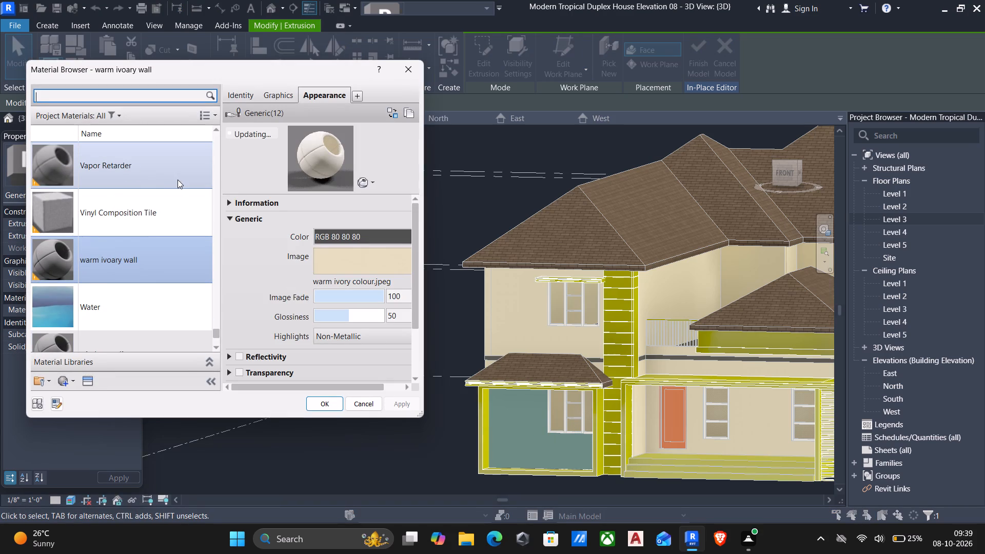
{"action": "left_click", "coordinate": [62, 382]}
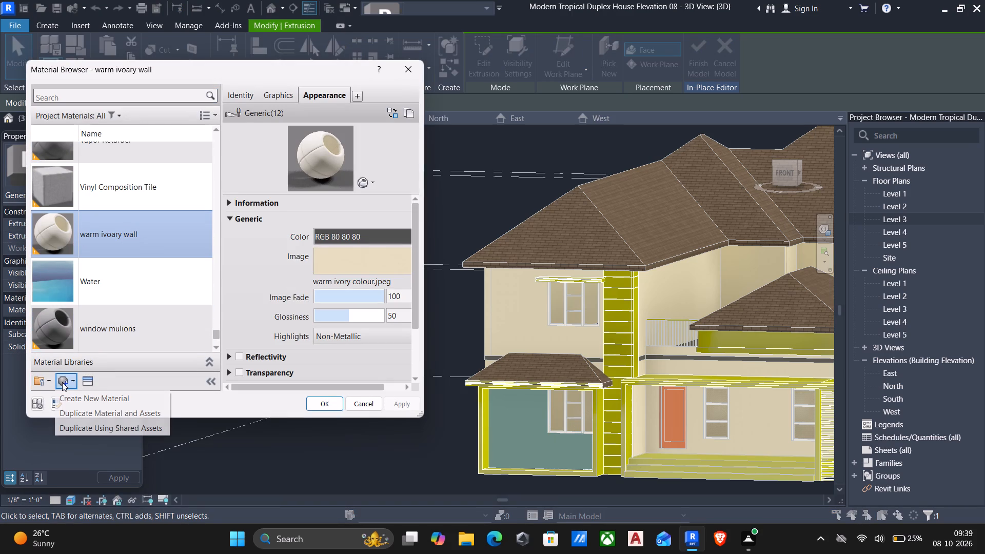
{"action": "left_click", "coordinate": [86, 399]}
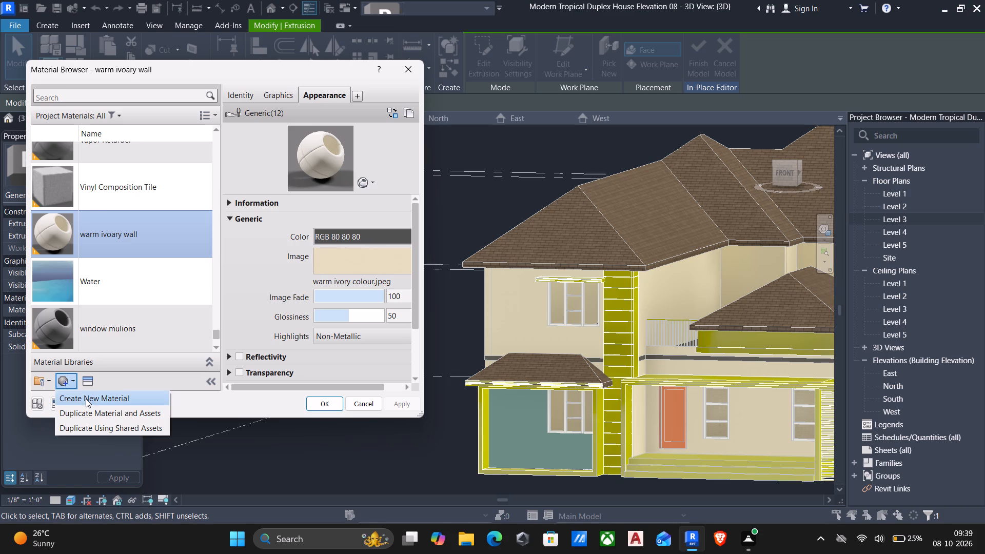
{"action": "left_click", "coordinate": [241, 100]}
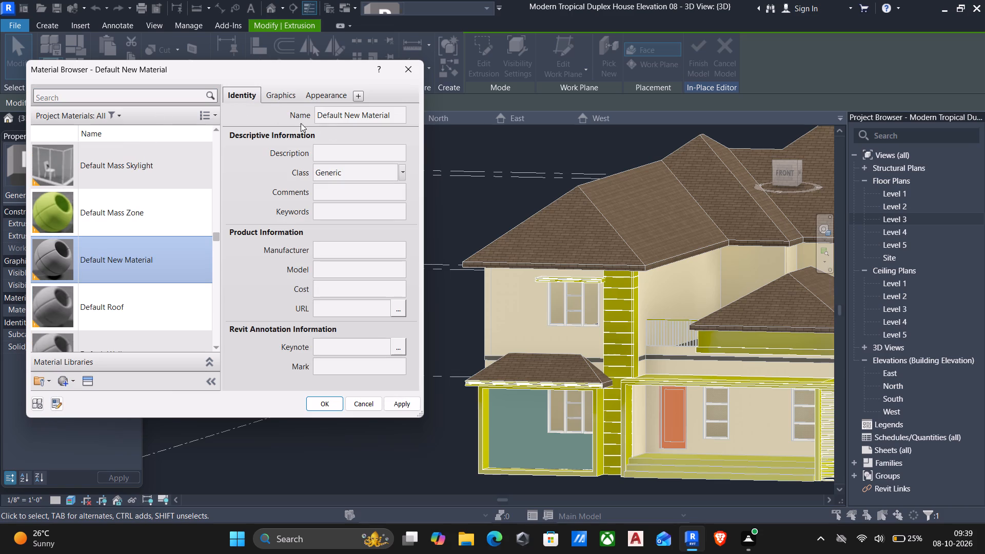
{"action": "left_click", "coordinate": [398, 118]}
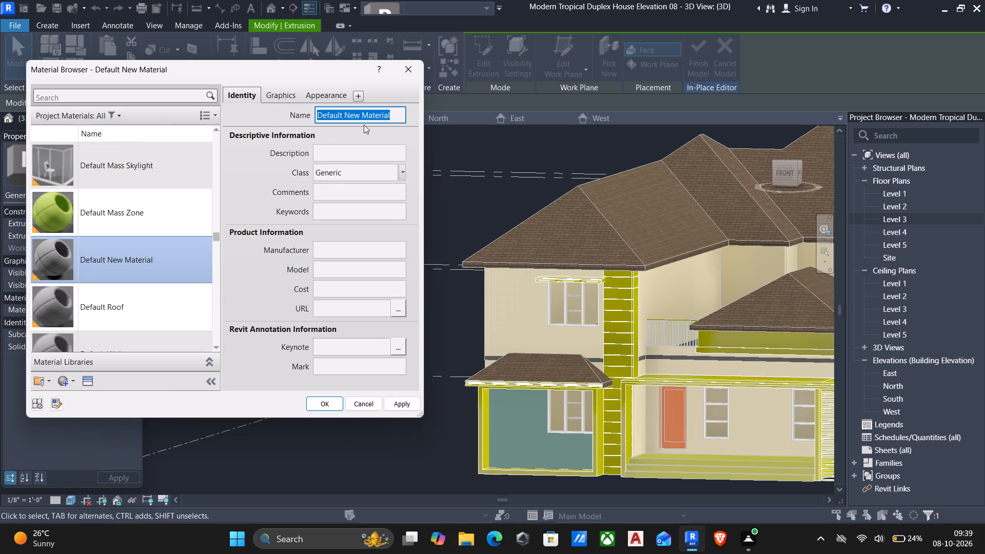
{"action": "type", "text": "window"}
{"action": "key", "text": "space"}
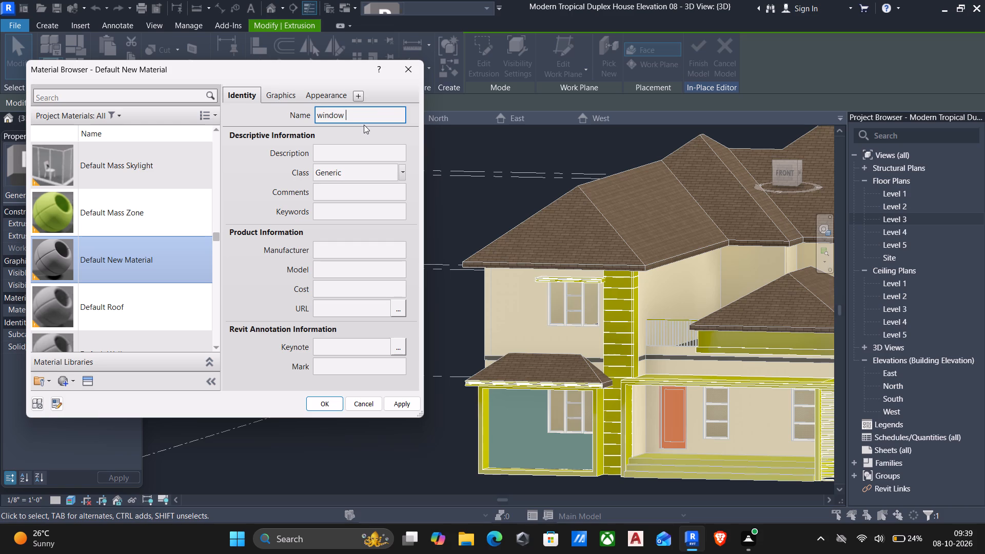
{"action": "type", "text": "wall"}
{"action": "left_click", "coordinate": [406, 405]}
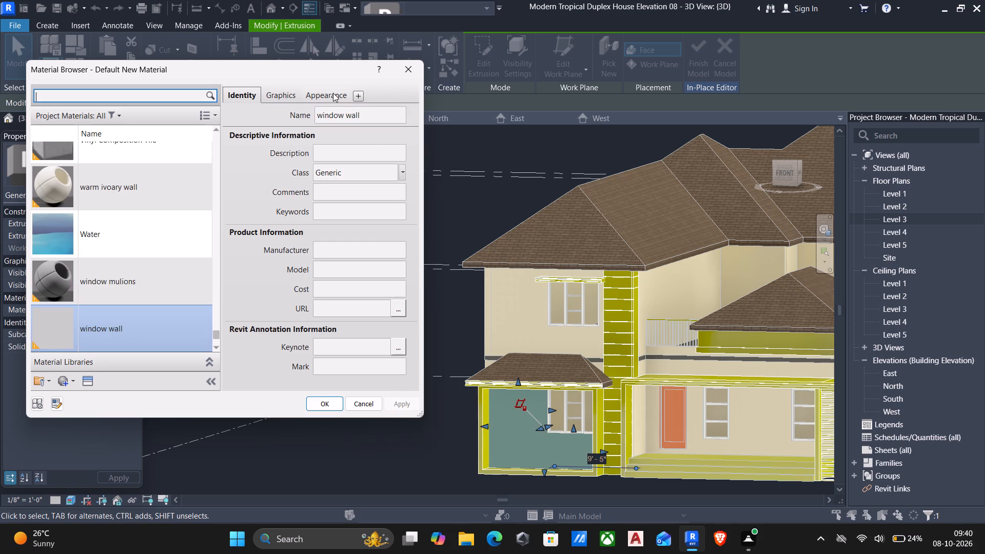
Give the window wall material the brown Small Uneven stones appearance from the Stone library and assign it to the panel extrusion.
{"action": "left_click", "coordinate": [333, 93]}
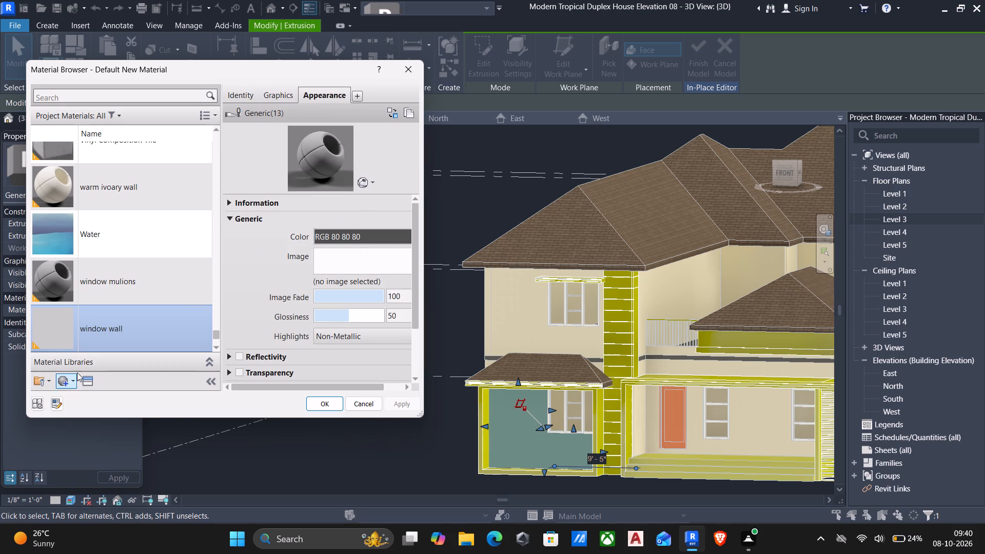
{"action": "left_click", "coordinate": [90, 381]}
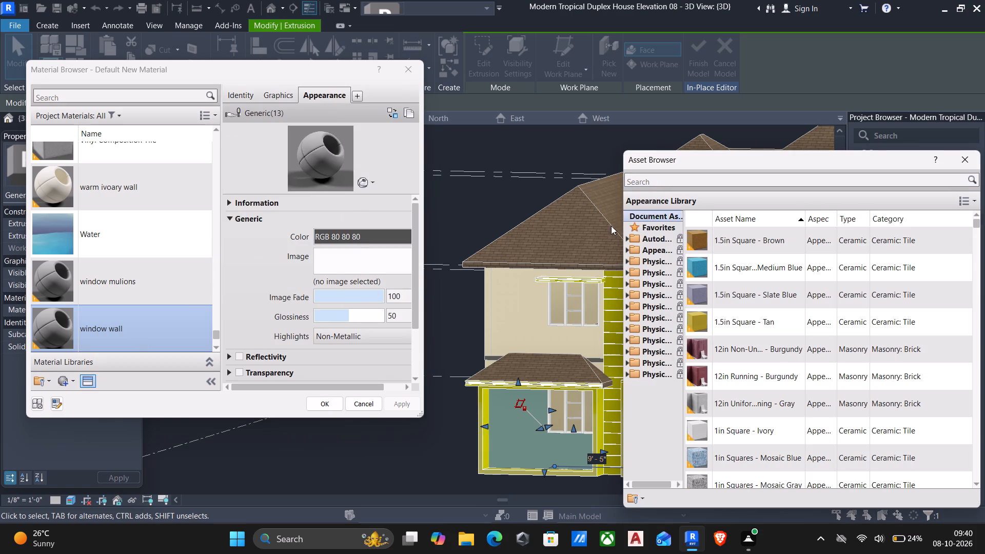
{"action": "left_click", "coordinate": [631, 249]}
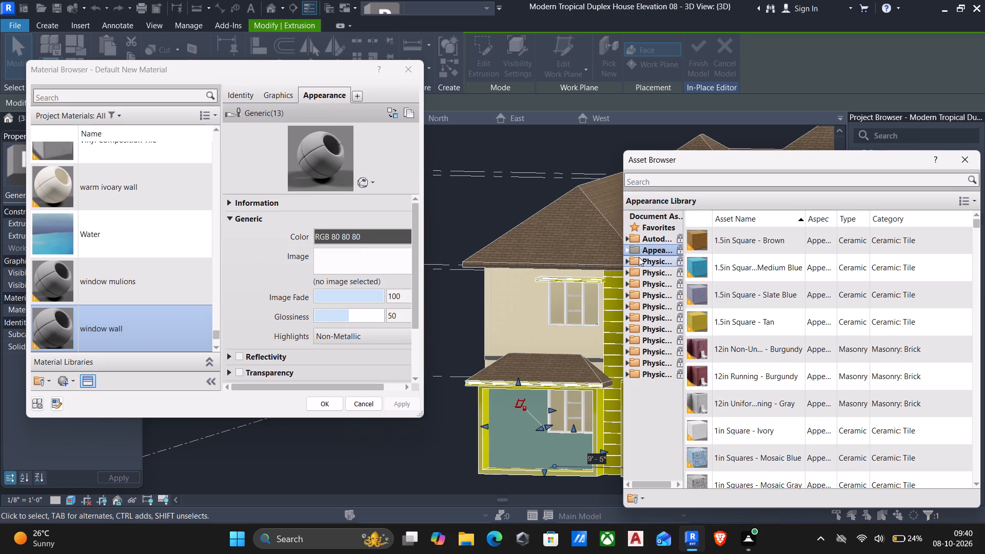
{"action": "left_click", "coordinate": [628, 247]}
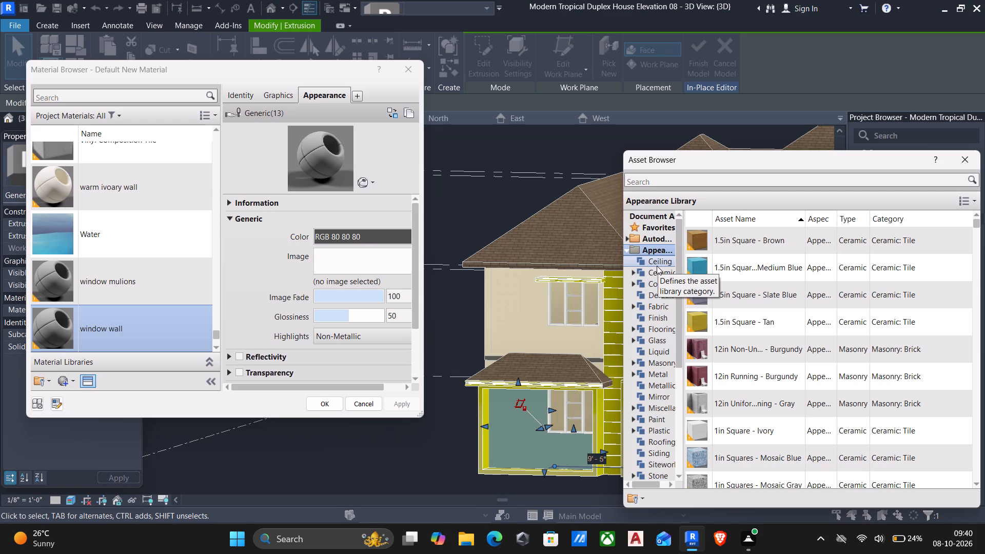
{"action": "scroll", "coordinate": [647, 278], "scroll_direction": "down", "scroll_amount": 2}
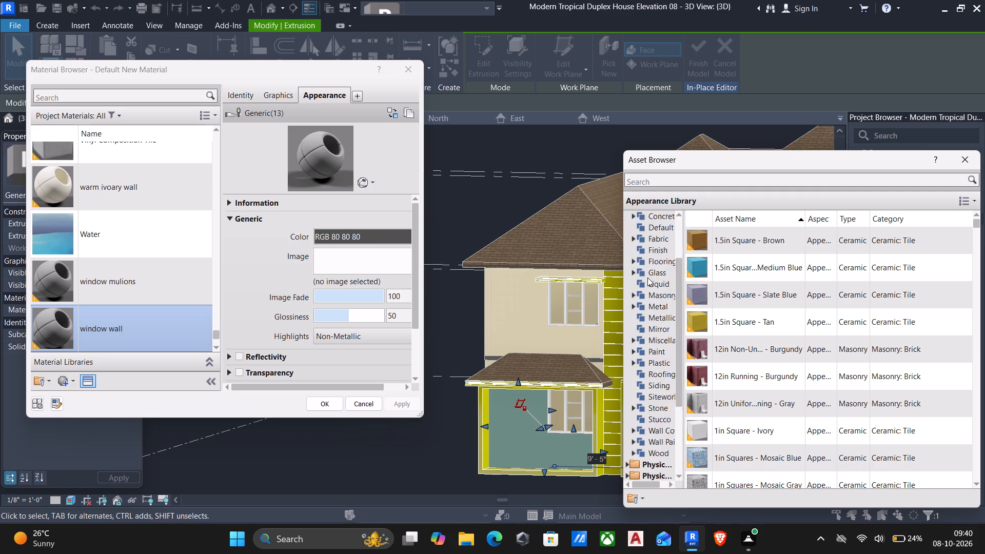
{"action": "scroll", "coordinate": [647, 278], "scroll_direction": "down", "scroll_amount": 2}
{"action": "scroll", "coordinate": [637, 346], "scroll_direction": "down", "scroll_amount": 1}
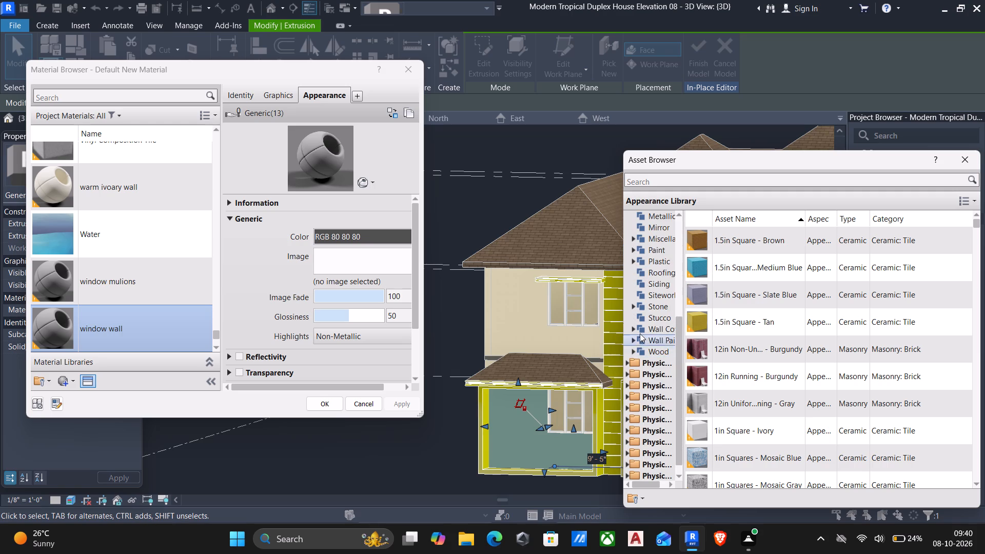
{"action": "double_click", "coordinate": [647, 302]}
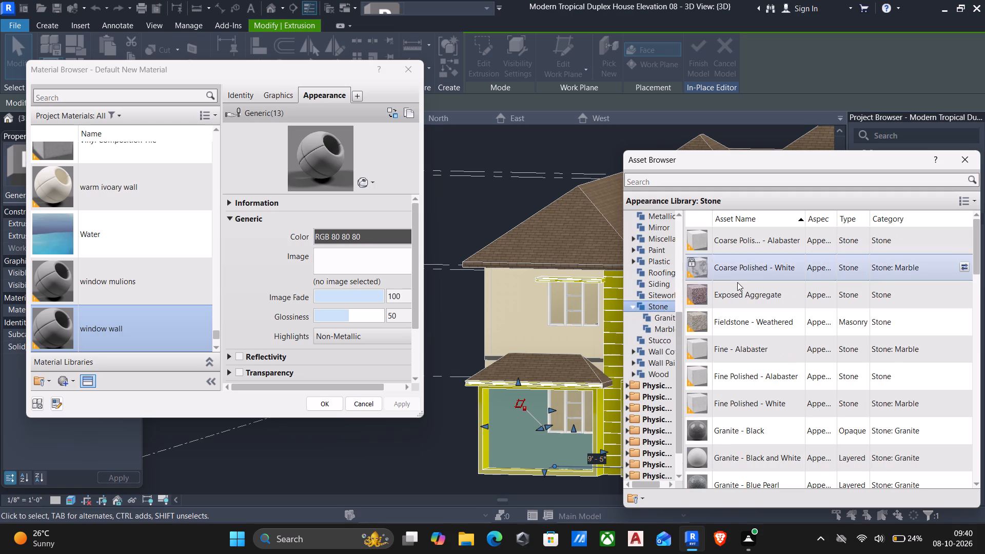
{"action": "scroll", "coordinate": [738, 282], "scroll_direction": "down", "scroll_amount": 11}
{"action": "scroll", "coordinate": [739, 284], "scroll_direction": "up", "scroll_amount": 1}
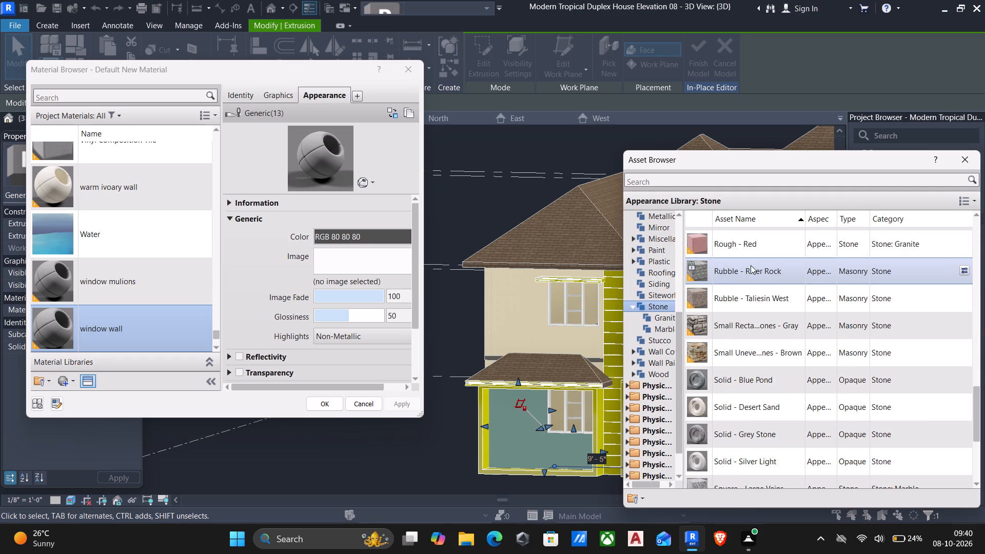
{"action": "double_click", "coordinate": [752, 274]}
{"action": "double_click", "coordinate": [761, 351]}
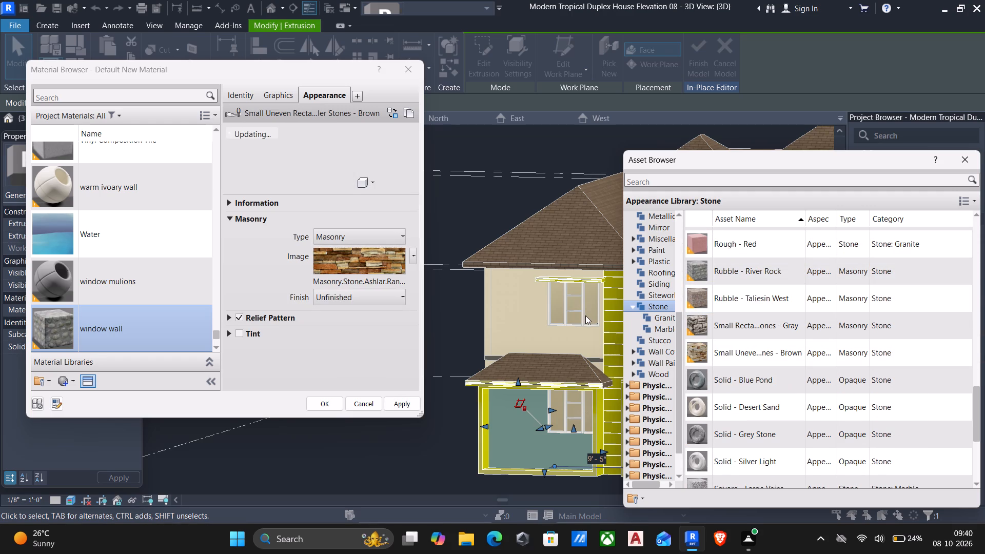
{"action": "left_click", "coordinate": [399, 402]}
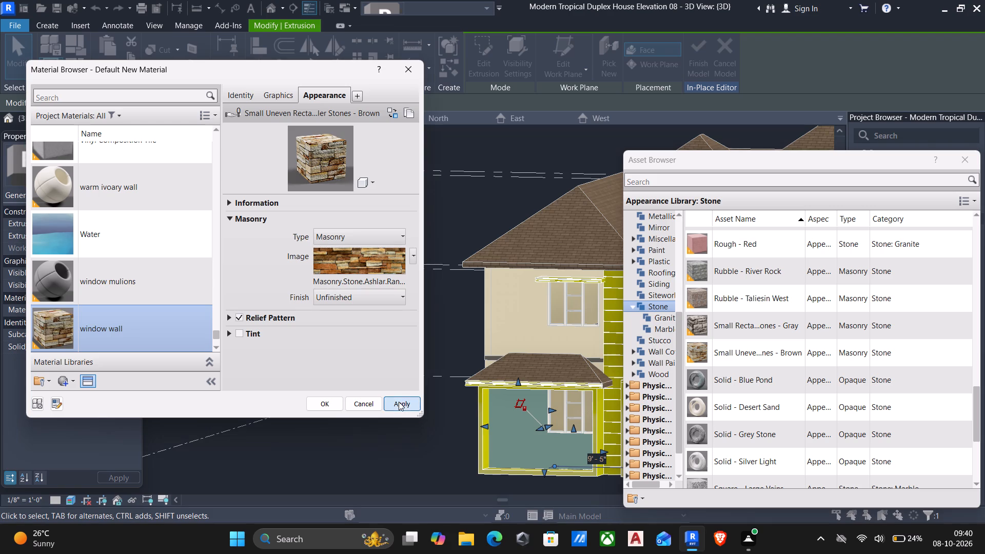
{"action": "left_click", "coordinate": [315, 401]}
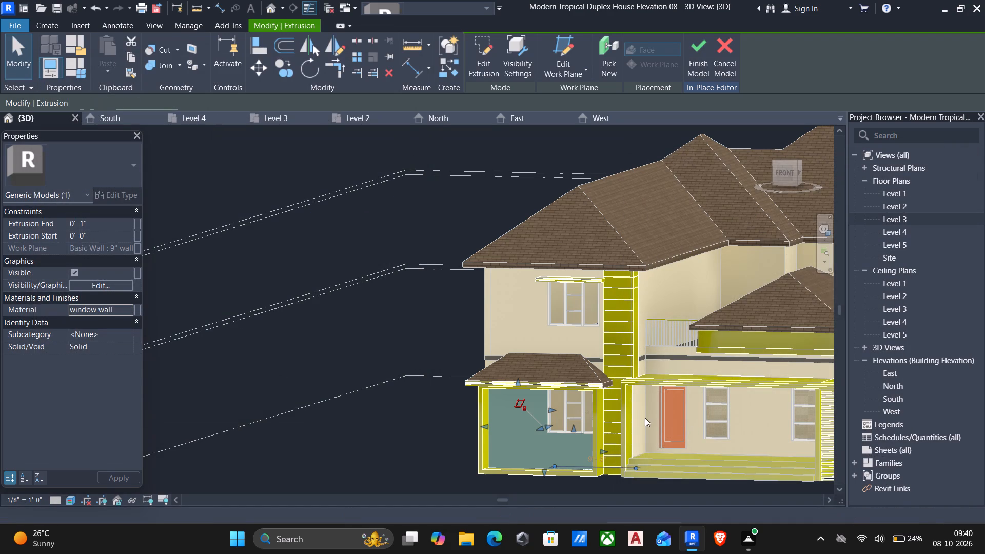
Assign the Gypsum Wall Board material to the ground-floor window surround frame and the moulded trim extrusion along the small roof's eave.
{"action": "key", "text": "Escape"}
{"action": "scroll", "coordinate": [354, 363], "scroll_direction": "down", "scroll_amount": 2}
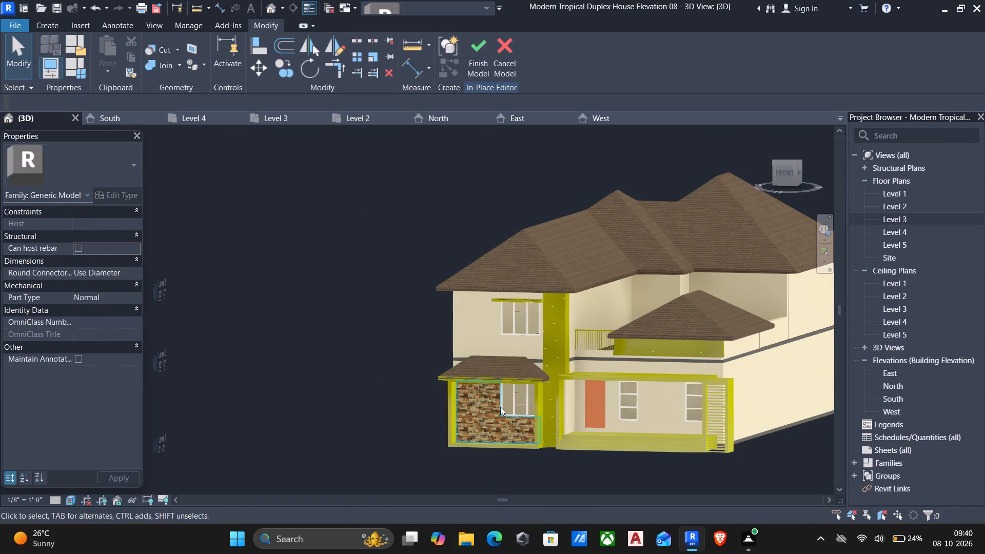
{"action": "left_click", "coordinate": [537, 409]}
{"action": "scroll", "coordinate": [482, 398], "scroll_direction": "up", "scroll_amount": 5}
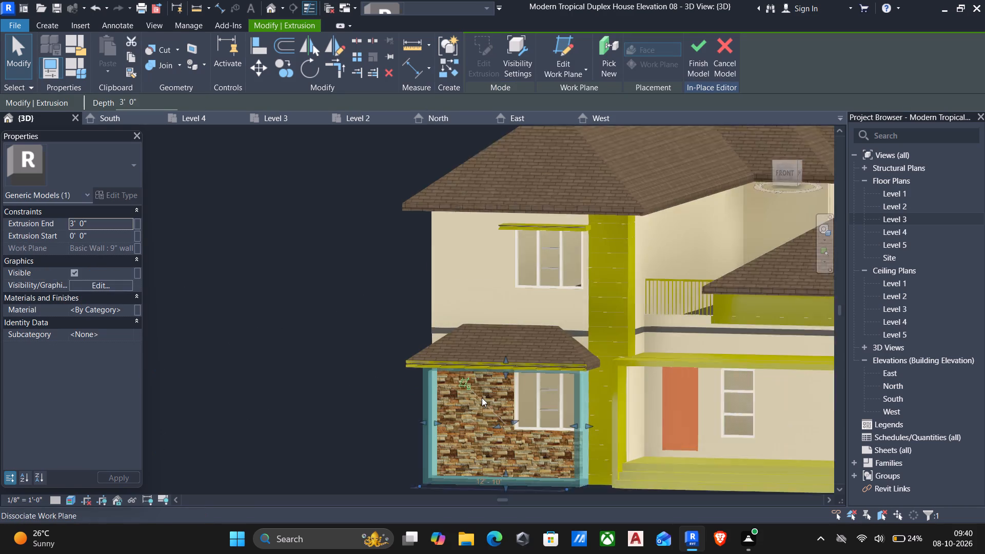
{"action": "scroll", "coordinate": [476, 375], "scroll_direction": "up", "scroll_amount": 4}
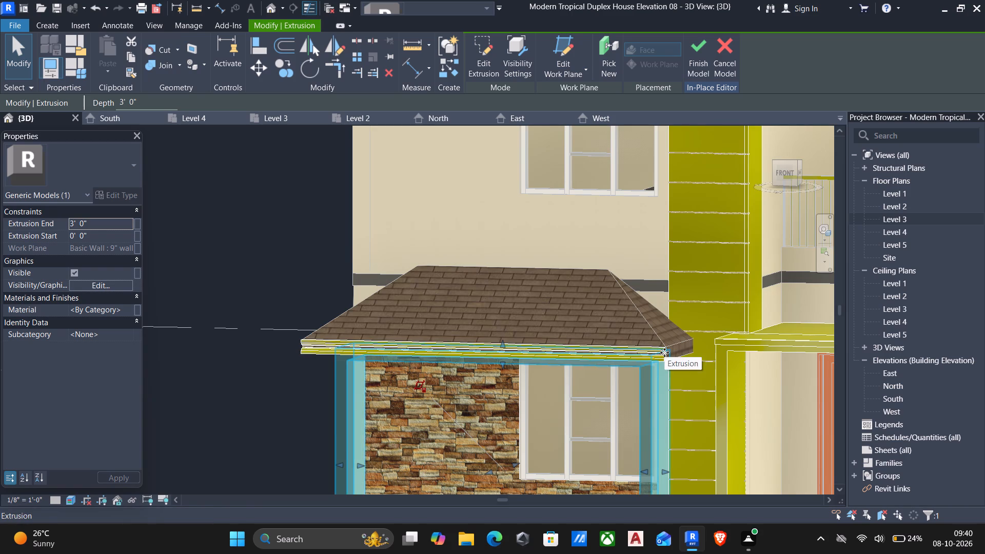
{"action": "scroll", "coordinate": [664, 352], "scroll_direction": "up", "scroll_amount": 10}
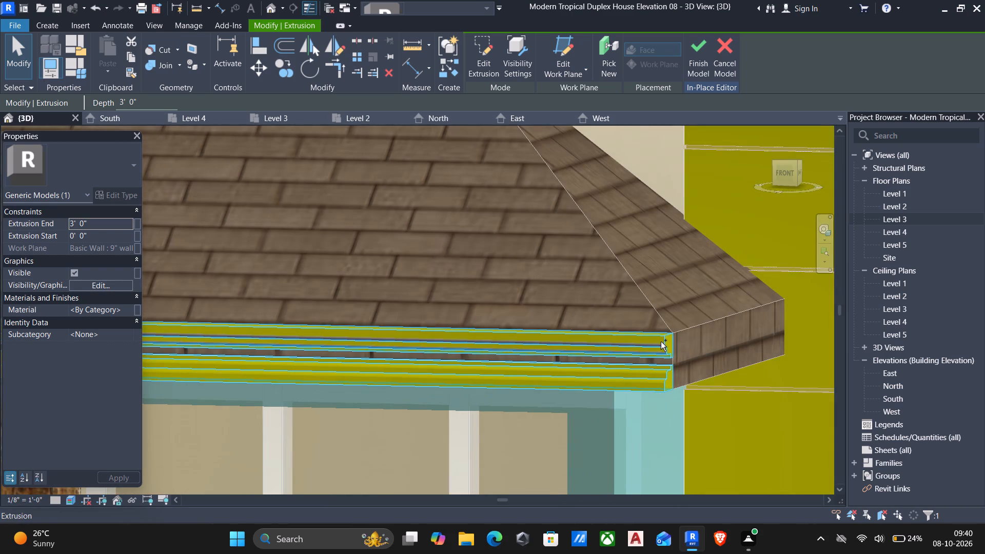
{"action": "left_click", "coordinate": [662, 341], "text": "ctrl"}
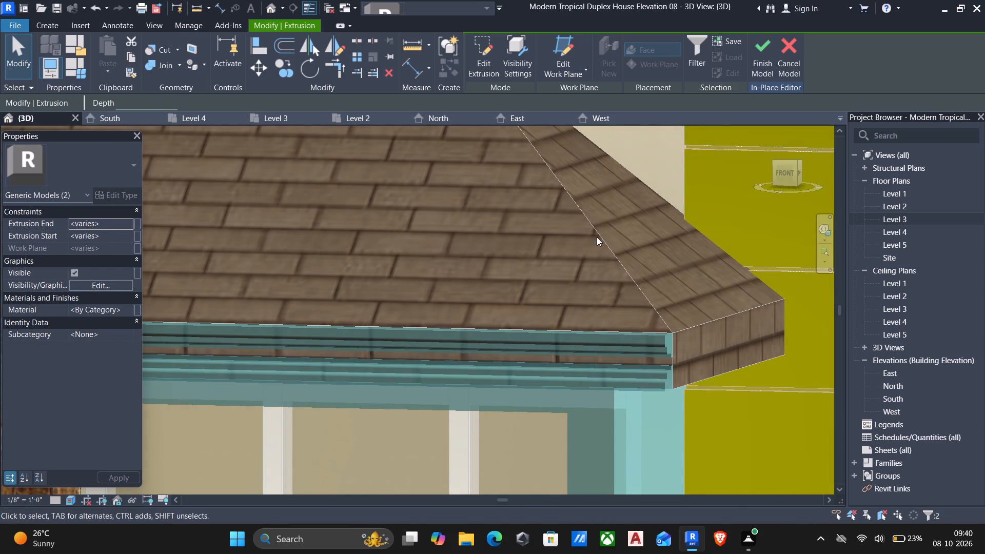
{"action": "left_click", "coordinate": [127, 307]}
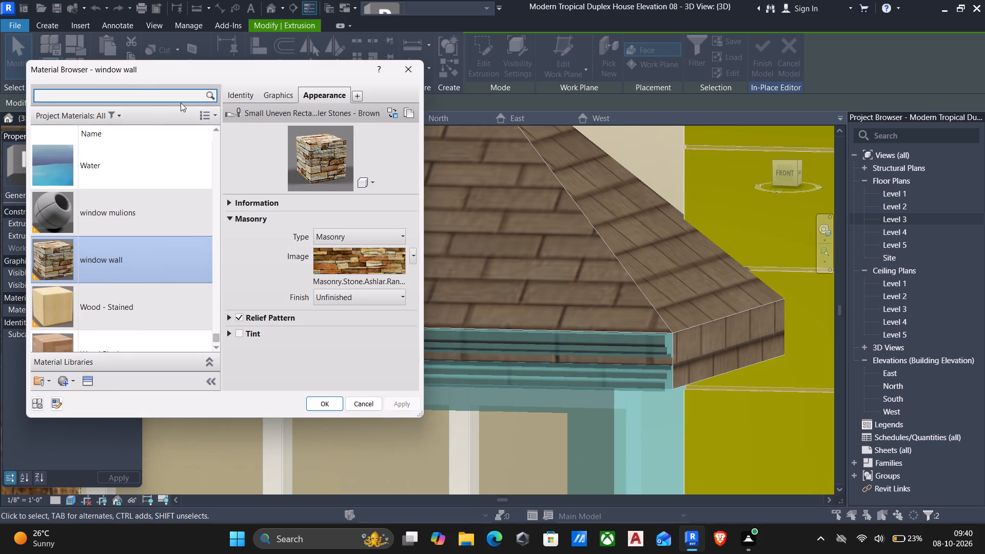
{"action": "left_click", "coordinate": [151, 98]}
{"action": "type", "text": "gyp"}
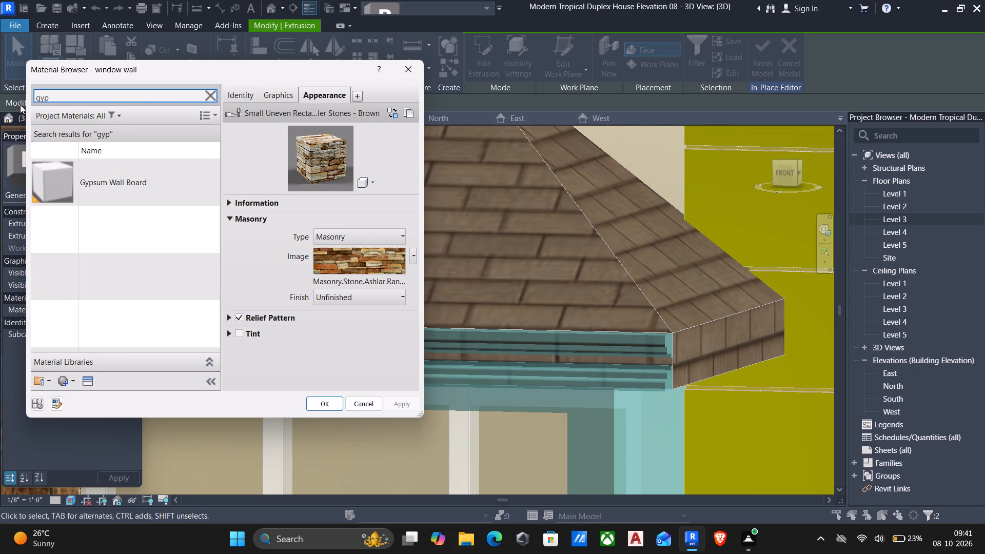
{"action": "left_click", "coordinate": [162, 179]}
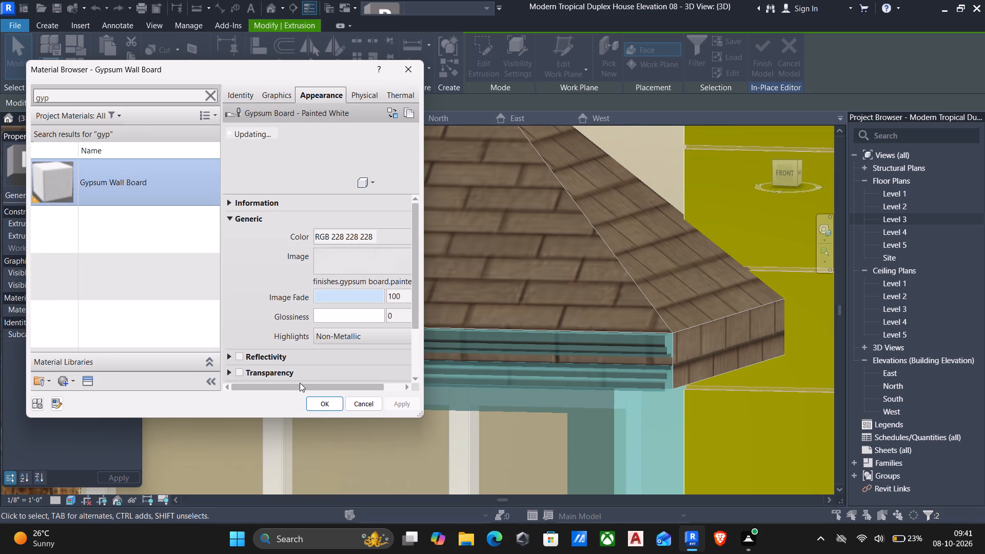
{"action": "left_click", "coordinate": [317, 404]}
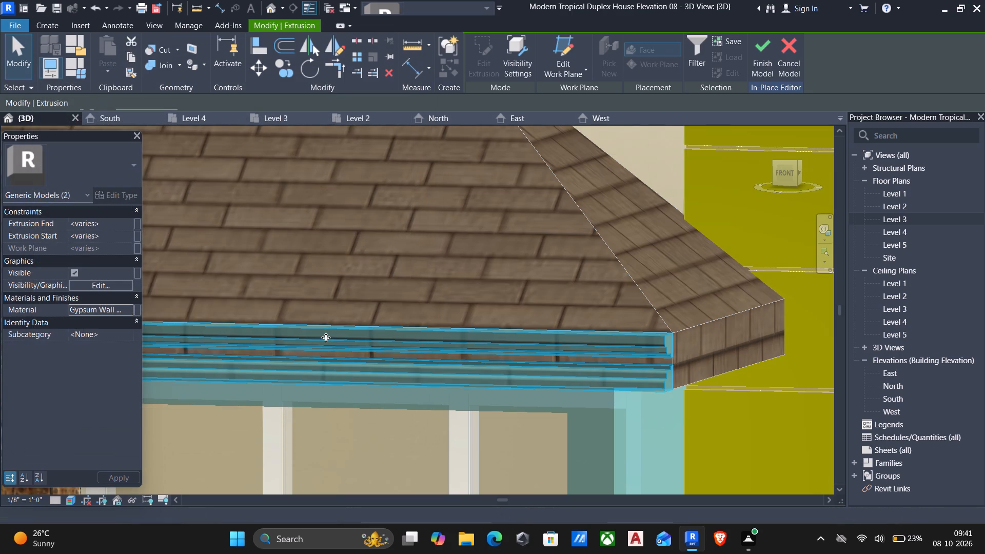
{"action": "scroll", "coordinate": [483, 326], "scroll_direction": "down", "scroll_amount": 5}
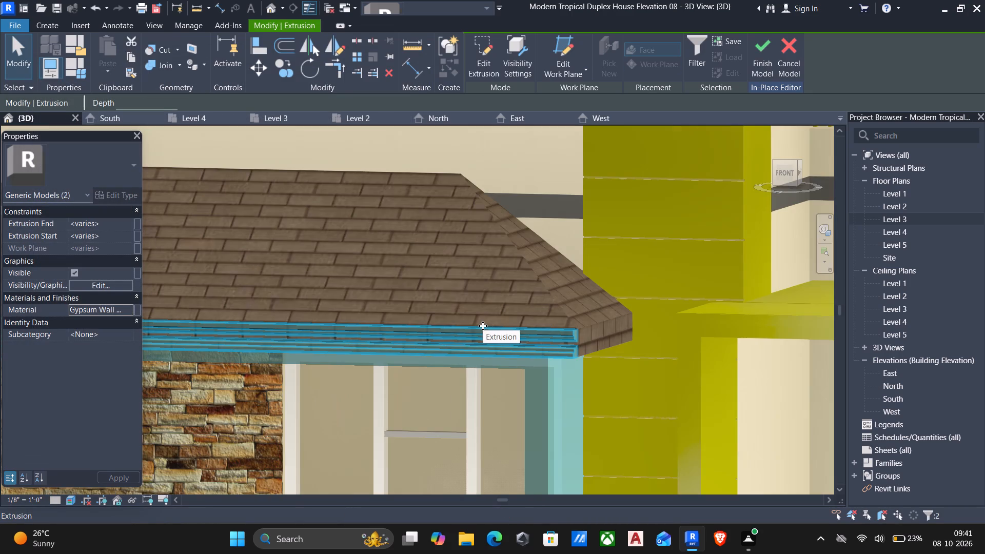
{"action": "key", "text": "Escape"}
Extrude a small rectangle 1" deep on the small roof's front fascia face, at the end of the gap between the two mouldings.
{"action": "scroll", "coordinate": [483, 326], "scroll_direction": "down", "scroll_amount": 7}
{"action": "middle_click_drag", "start_coordinate": [485, 324], "coordinate": [527, 313]}
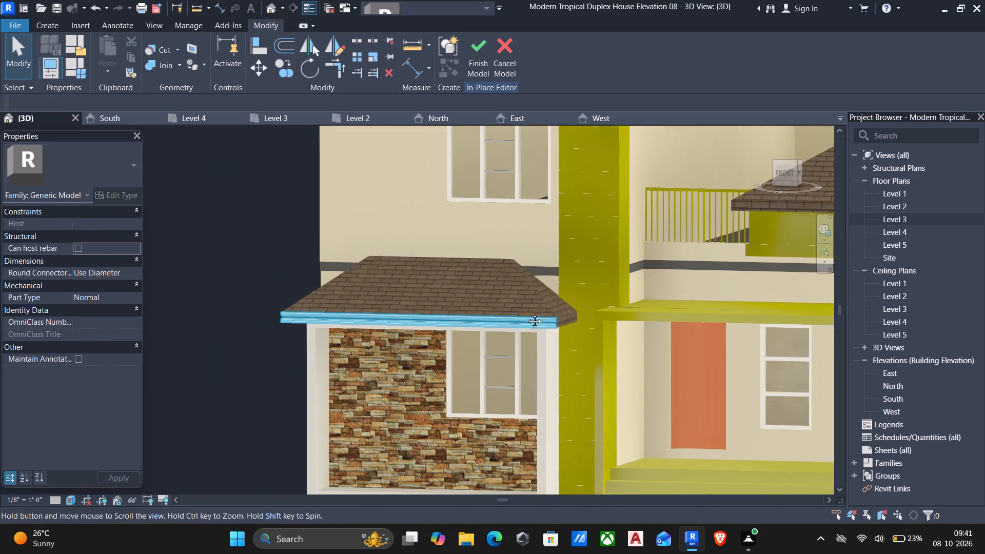
{"action": "middle_click_drag", "start_coordinate": [527, 313], "coordinate": [532, 308]}
{"action": "scroll", "coordinate": [539, 299], "scroll_direction": "down", "scroll_amount": 5}
{"action": "middle_click_drag", "start_coordinate": [539, 299], "coordinate": [491, 286]}
{"action": "scroll", "coordinate": [497, 272], "scroll_direction": "up", "scroll_amount": 7}
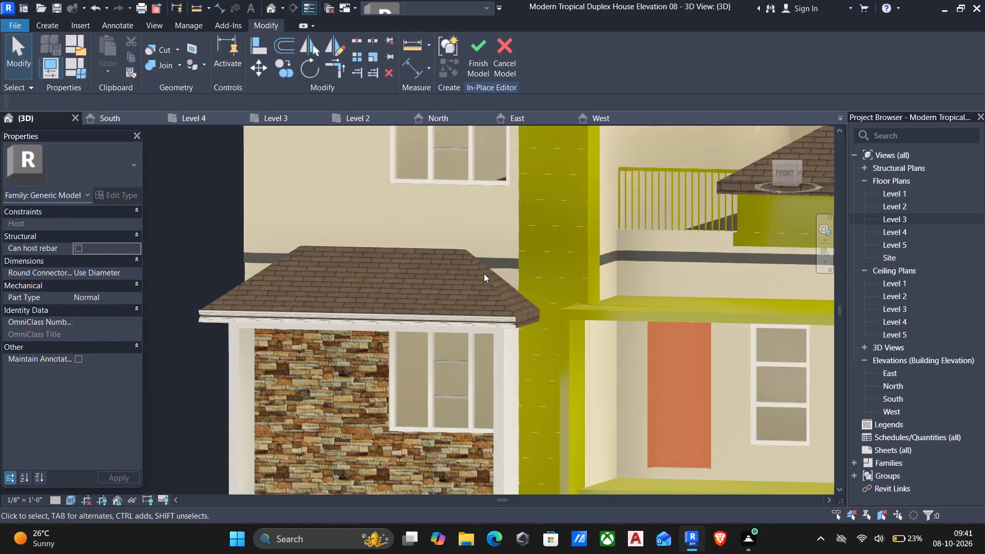
{"action": "scroll", "coordinate": [484, 273], "scroll_direction": "up", "scroll_amount": 1}
{"action": "scroll", "coordinate": [530, 339], "scroll_direction": "up", "scroll_amount": 13}
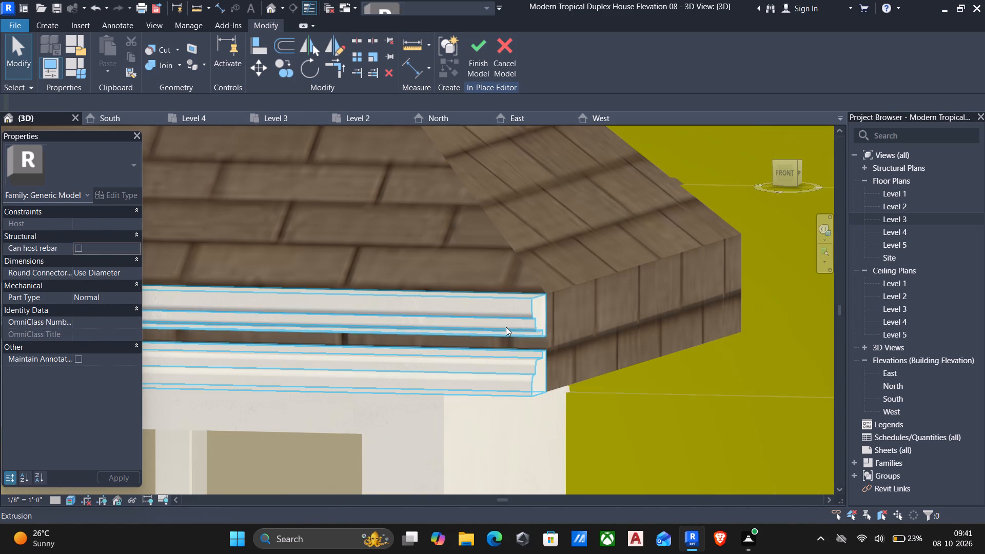
{"action": "scroll", "coordinate": [539, 333], "scroll_direction": "up", "scroll_amount": 5}
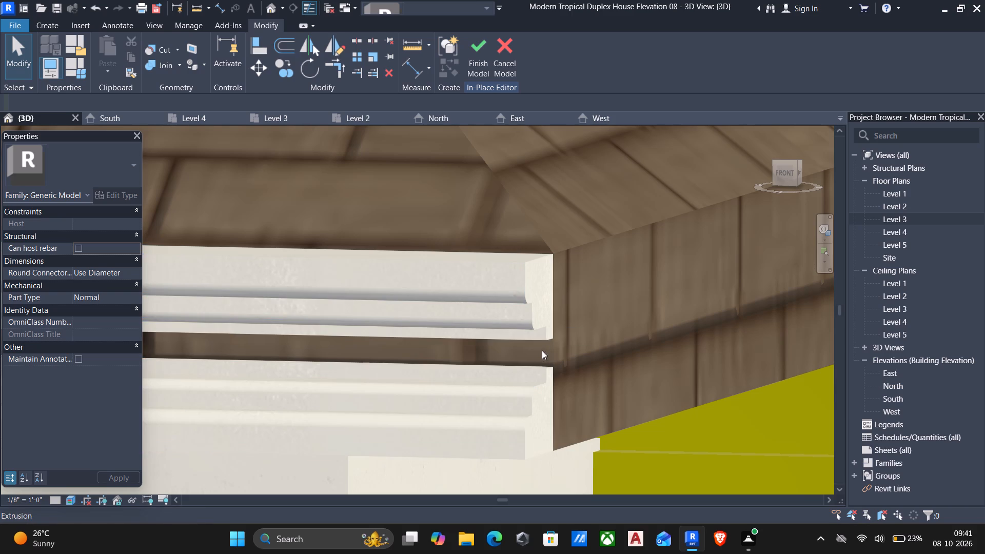
{"action": "left_click", "coordinate": [57, 23]}
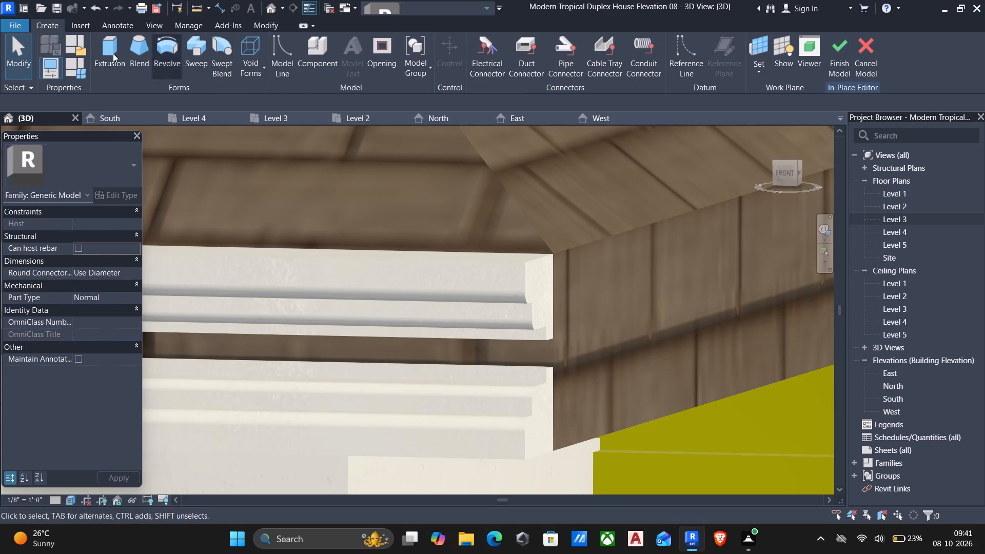
{"action": "left_click", "coordinate": [113, 51]}
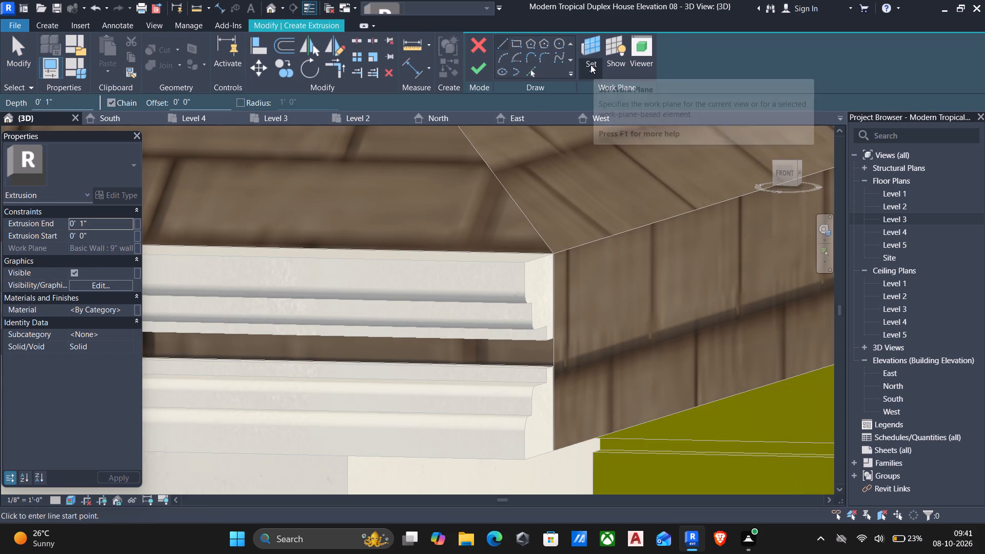
{"action": "left_click", "coordinate": [592, 66]}
{"action": "left_click", "coordinate": [619, 110]}
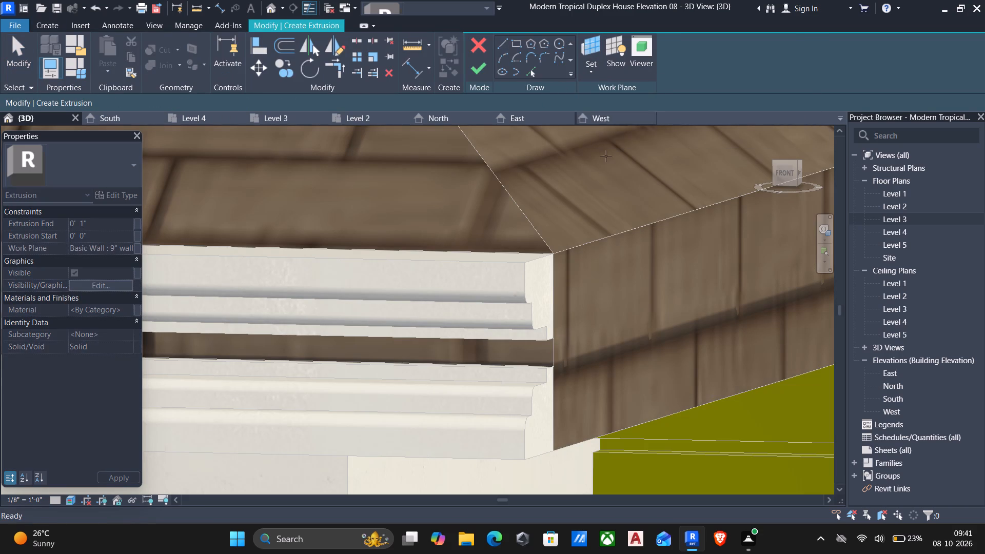
{"action": "left_click", "coordinate": [551, 352]}
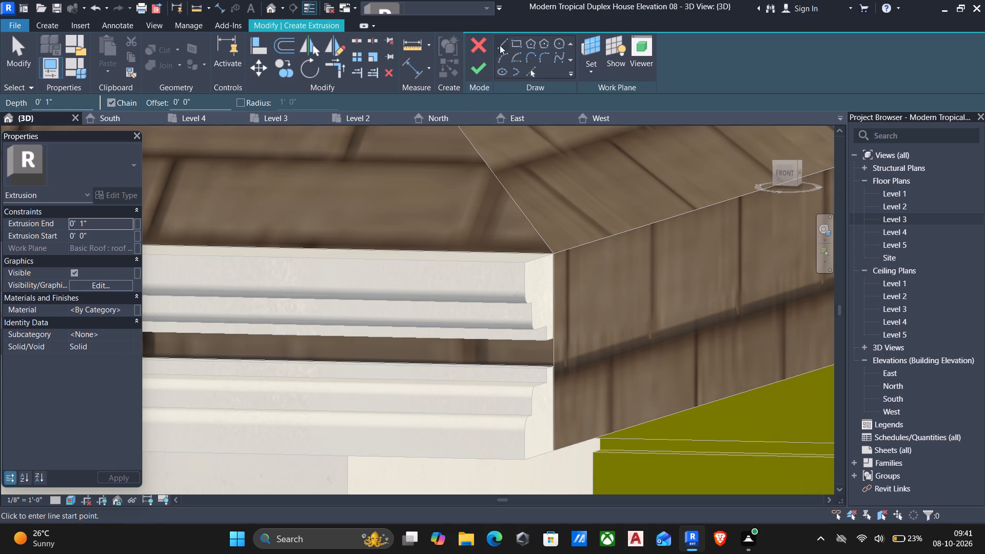
{"action": "left_click", "coordinate": [512, 44]}
{"action": "left_click", "coordinate": [551, 365]}
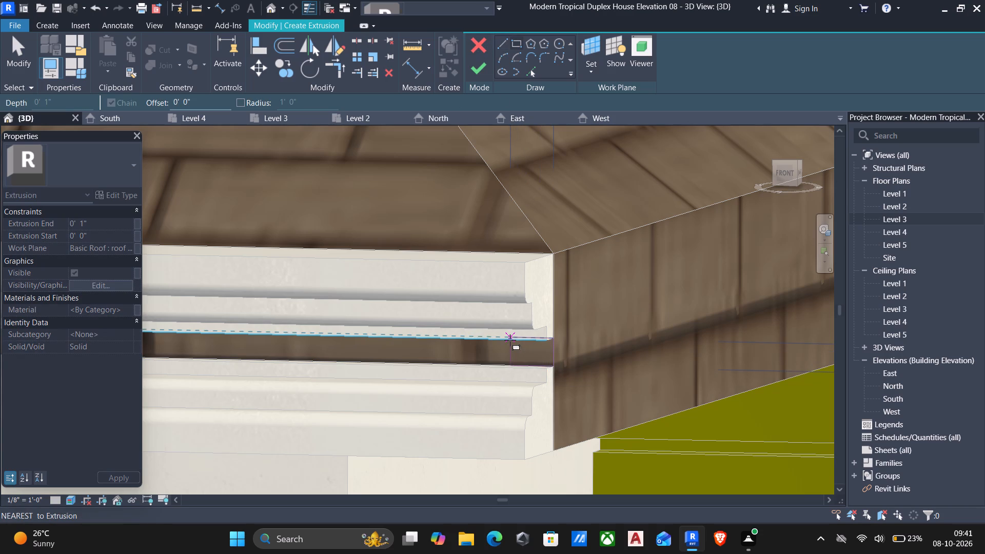
{"action": "scroll", "coordinate": [510, 340], "scroll_direction": "up", "scroll_amount": 10}
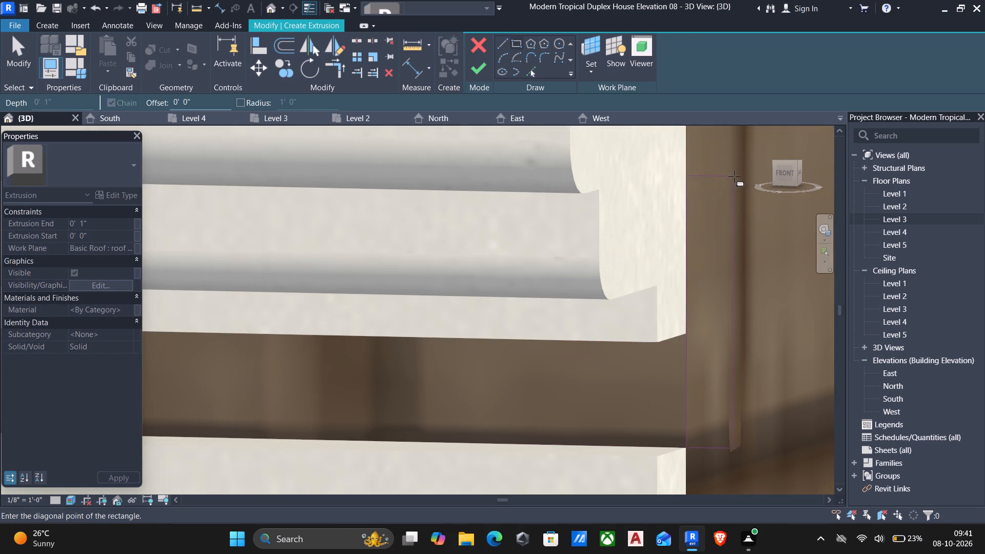
{"action": "left_click", "coordinate": [381, 370]}
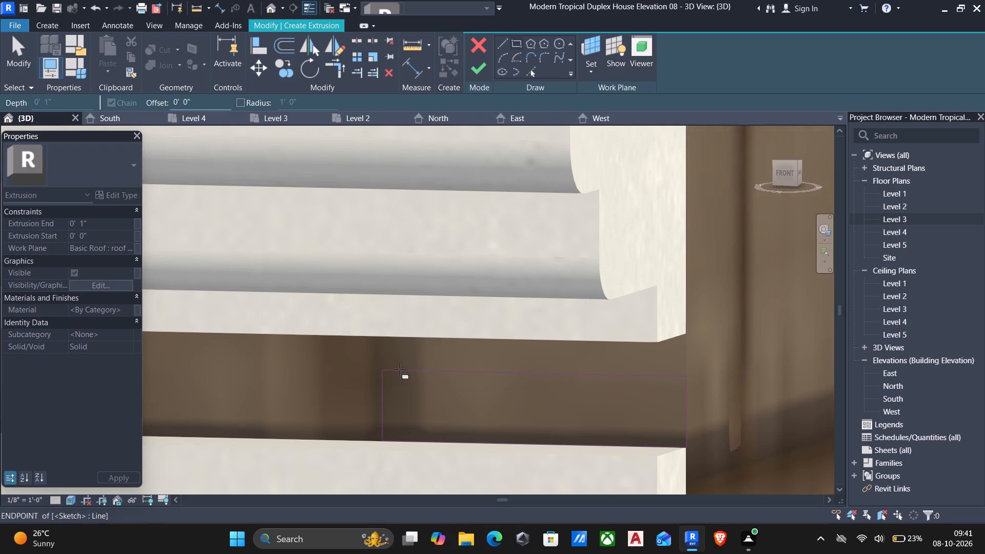
{"action": "key", "text": "Escape"}
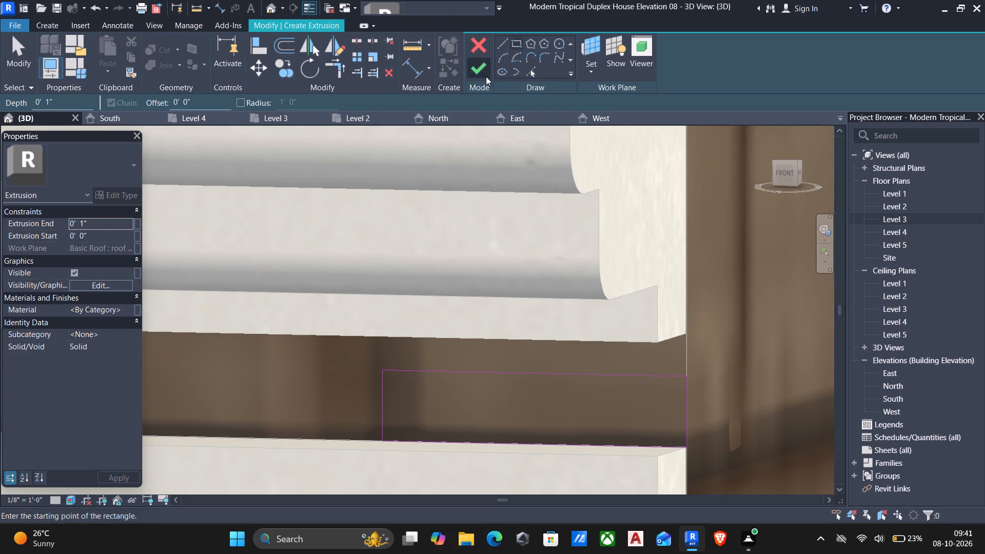
{"action": "left_click", "coordinate": [118, 221]}
{"action": "type", "text": "0.0"}
{"action": "left_click", "coordinate": [476, 71]}
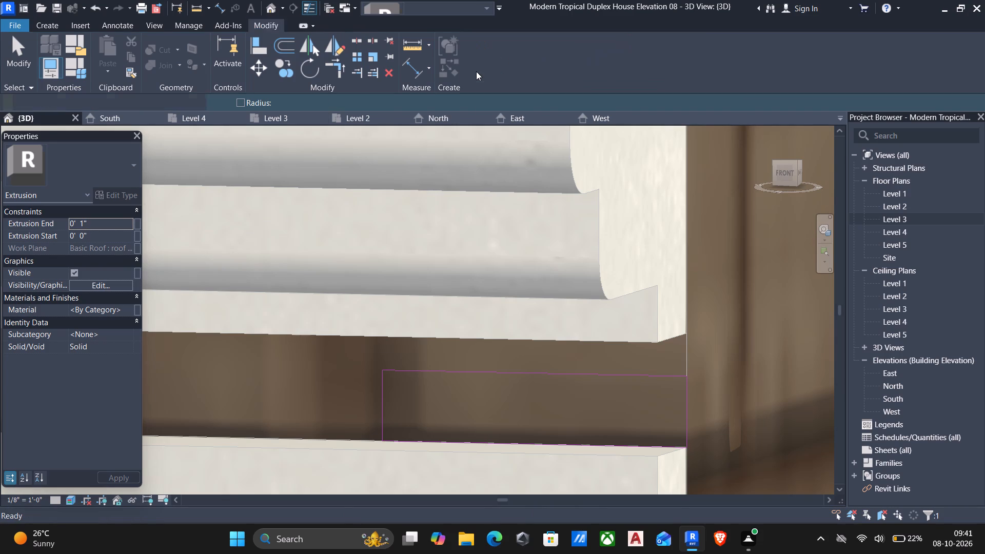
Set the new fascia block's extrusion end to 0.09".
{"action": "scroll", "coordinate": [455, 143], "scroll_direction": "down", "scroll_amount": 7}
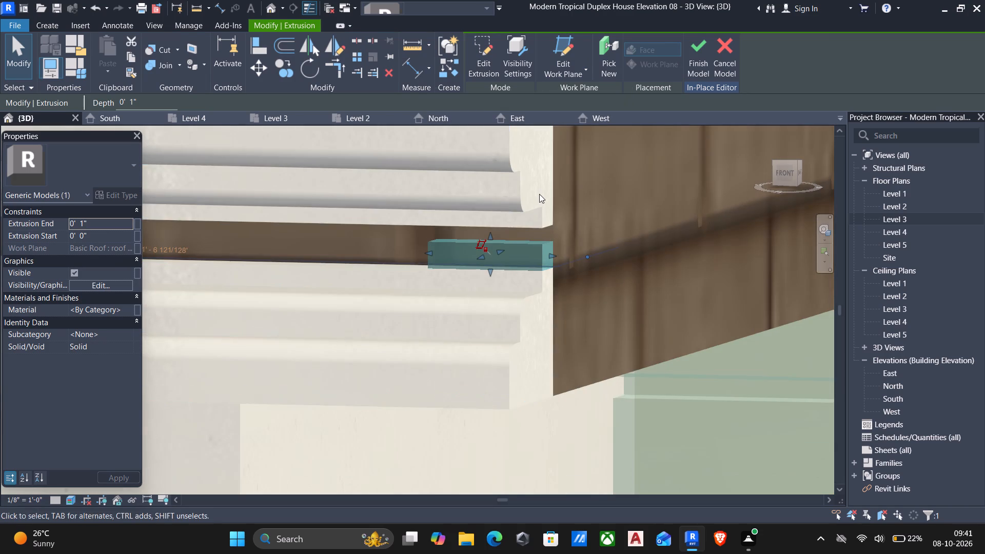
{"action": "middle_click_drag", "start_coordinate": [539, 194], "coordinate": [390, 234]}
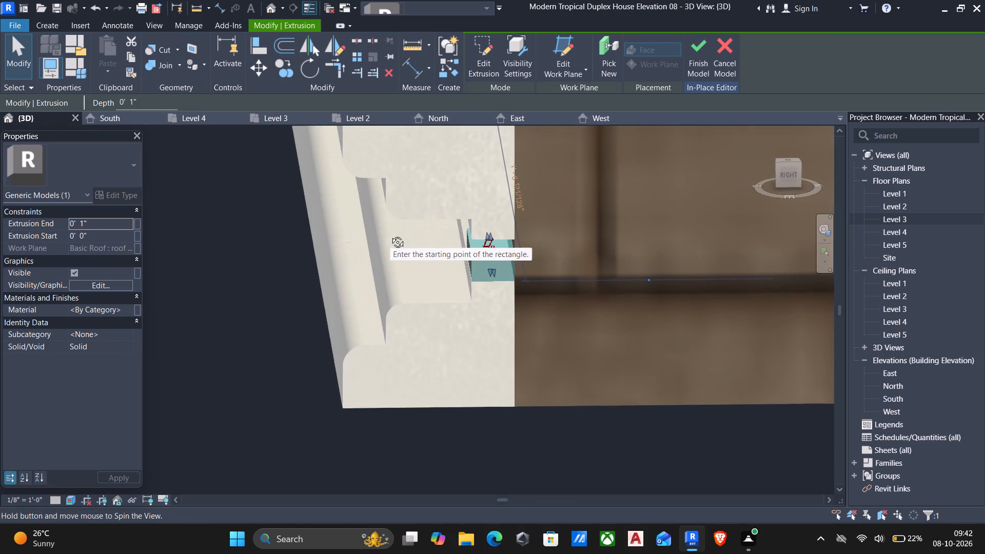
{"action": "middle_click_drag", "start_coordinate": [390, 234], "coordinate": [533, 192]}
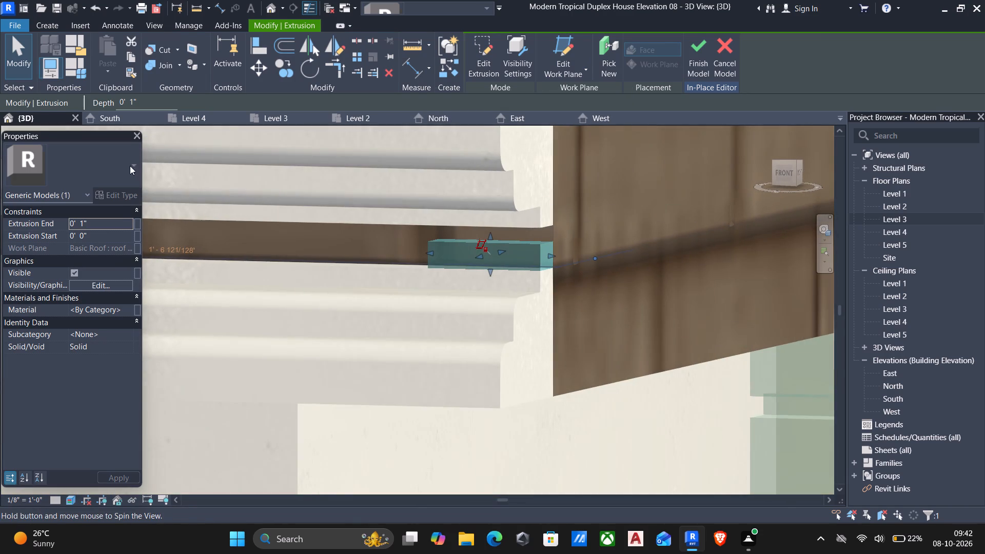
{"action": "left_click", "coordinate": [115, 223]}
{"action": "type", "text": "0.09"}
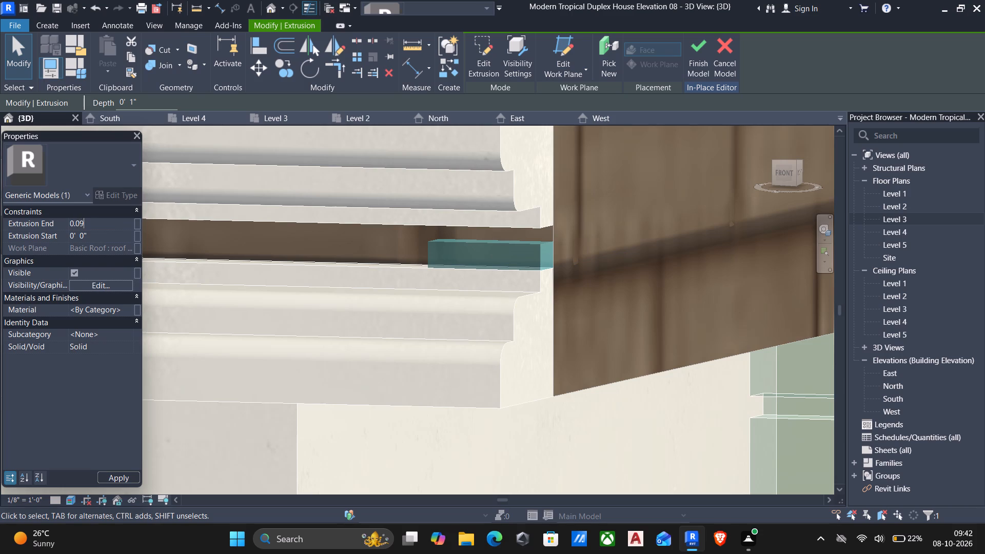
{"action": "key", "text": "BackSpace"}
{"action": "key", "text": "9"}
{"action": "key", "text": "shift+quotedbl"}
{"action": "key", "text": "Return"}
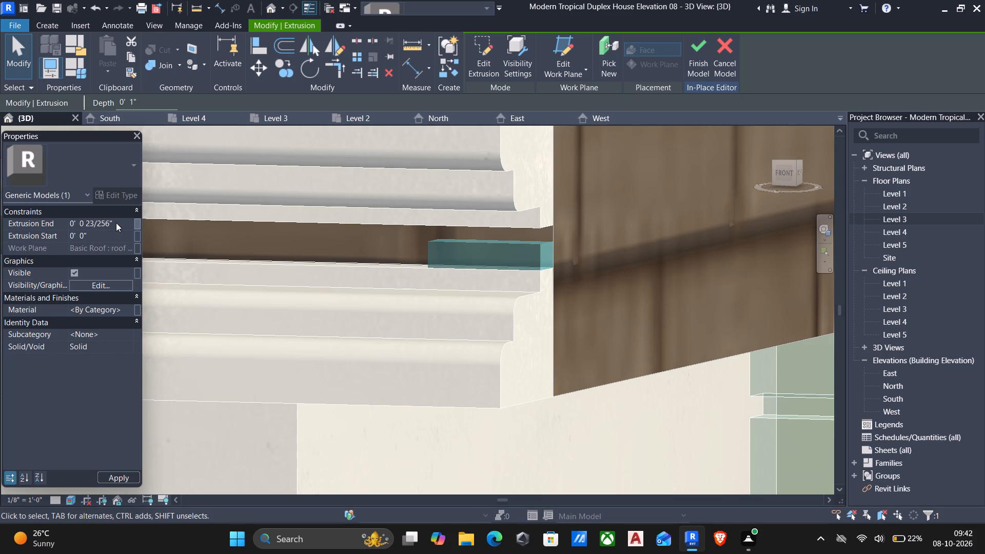
Set the fascia block's extrusion end to 0.05".
{"action": "left_click", "coordinate": [116, 223]}
{"action": "key", "text": "BackSpace"}
{"action": "key", "text": "BackSpace"}
{"action": "key", "text": "BackSpace"}
{"action": "key", "text": "BackSpace"}
{"action": "key", "text": "BackSpace"}
{"action": "key", "text": "BackSpace"}
{"action": "key", "text": "BackSpace"}
{"action": "key", "text": "BackSpace"}
{"action": "key", "text": "BackSpace"}
{"action": "key", "text": "BackSpace"}
{"action": "key", "text": "BackSpace"}
{"action": "key", "text": "BackSpace"}
{"action": "key", "text": "BackSpace"}
{"action": "key", "text": "BackSpace"}
{"action": "key", "text": "BackSpace"}
{"action": "key", "text": "BackSpace"}
{"action": "key", "text": "BackSpace"}
{"action": "key", "text": "BackSpace"}
{"action": "key", "text": "BackSpace"}
{"action": "key", "text": "BackSpace"}
{"action": "type", "text": "0.05"}
{"action": "key", "text": "shift+quotedbl"}
{"action": "key", "text": "Return"}
Align the top face of the small fascia block with the underside of the upper eave moulding.
{"action": "scroll", "coordinate": [116, 223], "scroll_direction": "down", "scroll_amount": 4}
{"action": "middle_click_drag", "start_coordinate": [123, 223], "coordinate": [109, 226], "text": "shift"}
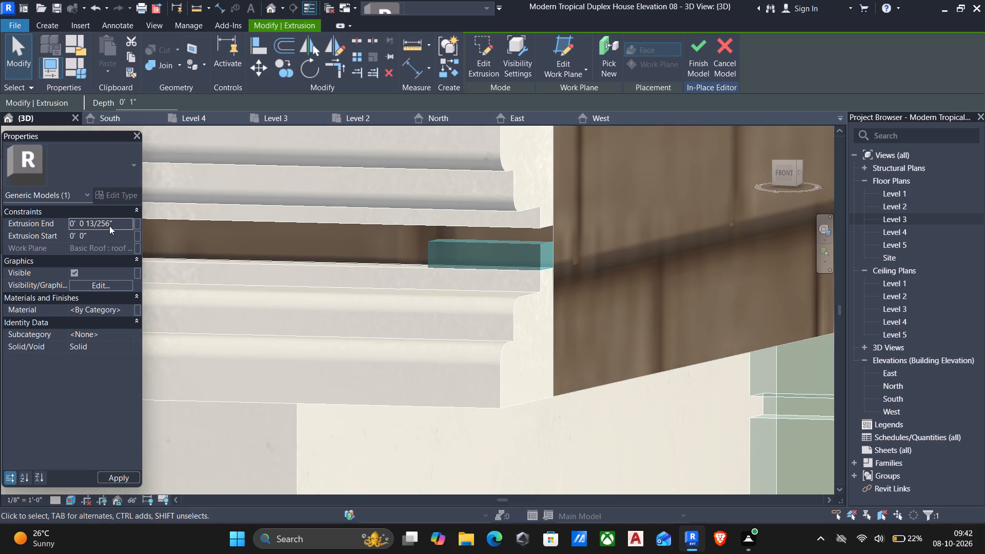
{"action": "middle_click_drag", "start_coordinate": [109, 226], "coordinate": [76, 240], "text": "shift"}
{"action": "scroll", "coordinate": [350, 248], "scroll_direction": "down", "scroll_amount": 4}
{"action": "middle_click_drag", "start_coordinate": [475, 250], "coordinate": [415, 268], "text": "shift"}
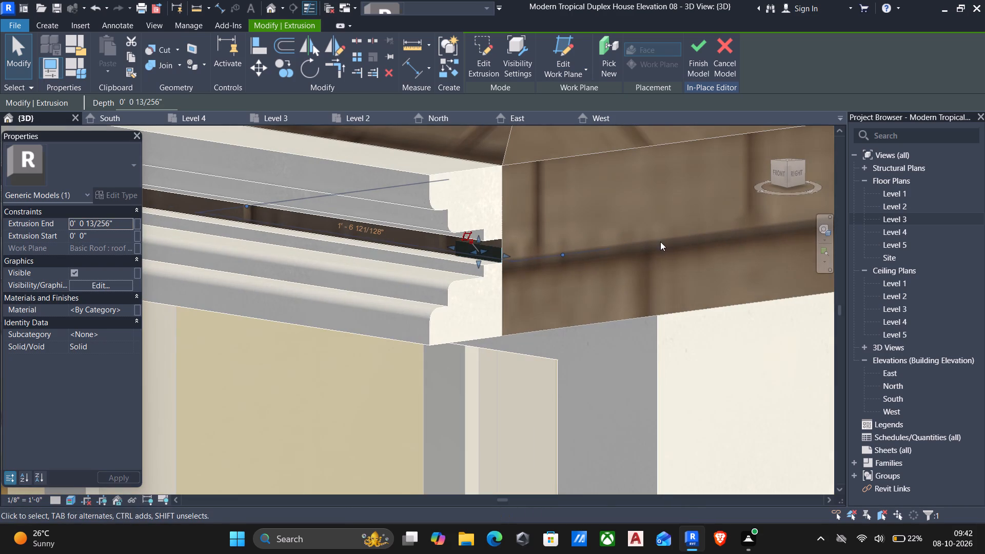
{"action": "key", "text": "Escape"}
{"action": "scroll", "coordinate": [560, 252], "scroll_direction": "up", "scroll_amount": 6}
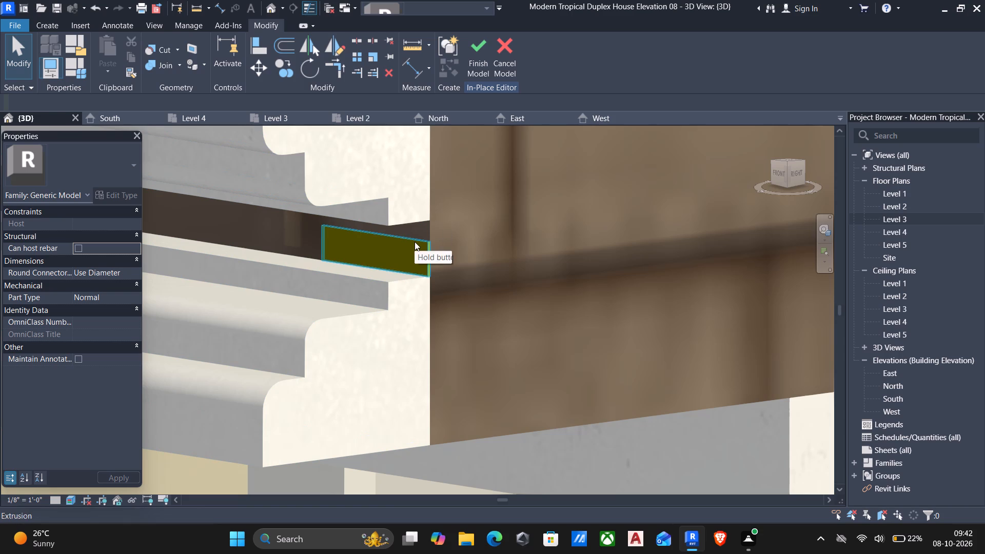
{"action": "type", "text": "al"}
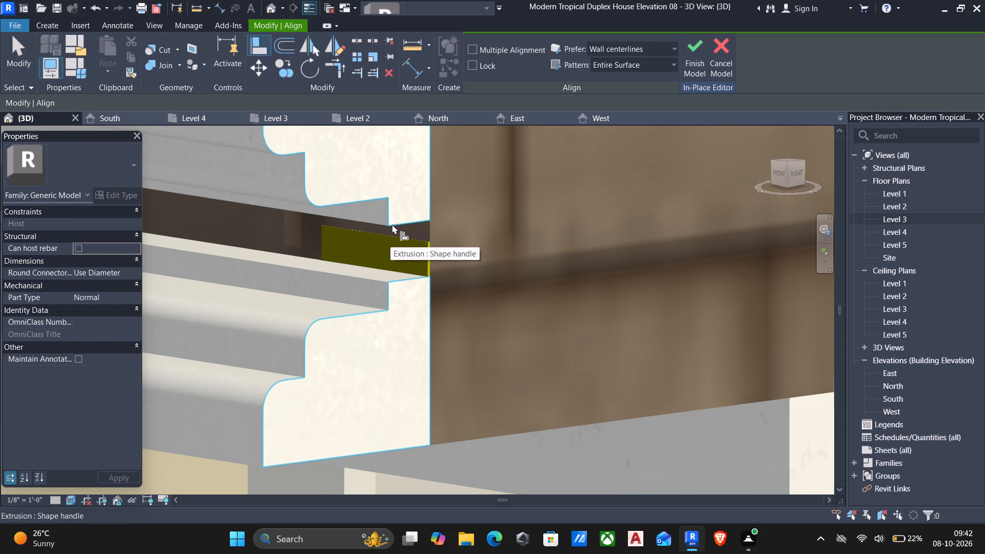
{"action": "scroll", "coordinate": [392, 224], "scroll_direction": "down", "scroll_amount": 7}
{"action": "middle_click_drag", "start_coordinate": [397, 229], "coordinate": [393, 190], "text": "shift"}
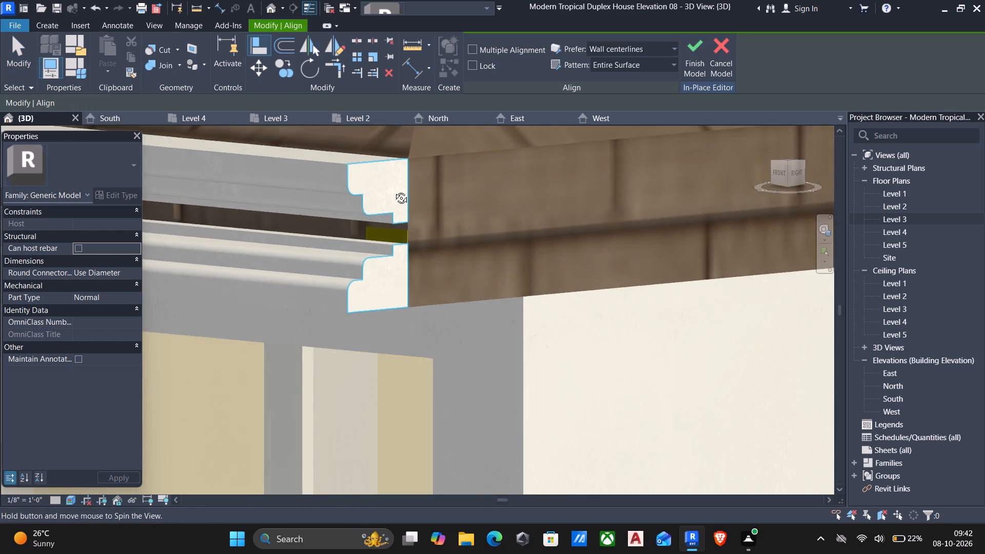
{"action": "middle_click_drag", "start_coordinate": [393, 190], "coordinate": [398, 166], "text": "shift"}
{"action": "scroll", "coordinate": [398, 166], "scroll_direction": "up", "scroll_amount": 6}
{"action": "scroll", "coordinate": [391, 264], "scroll_direction": "up", "scroll_amount": 1}
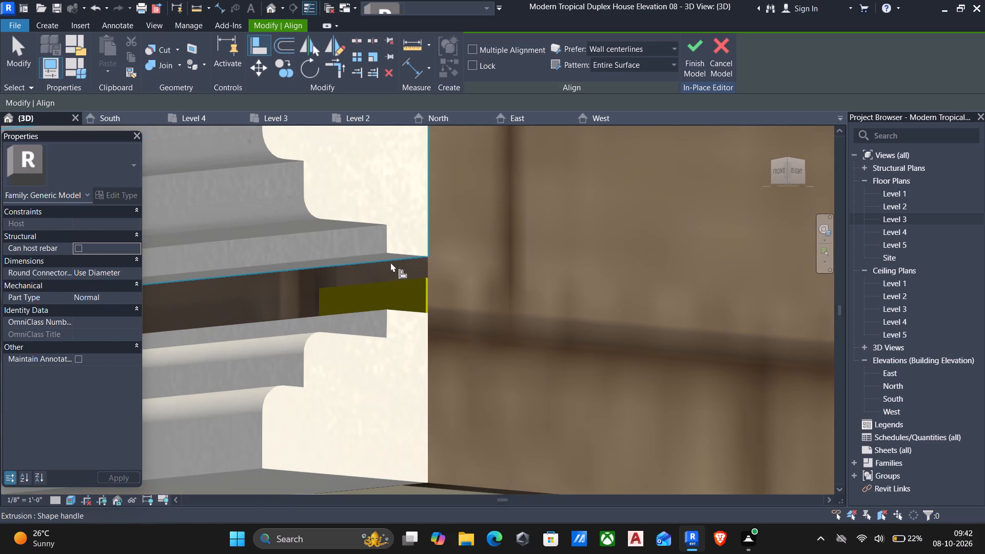
{"action": "left_click", "coordinate": [383, 257]}
{"action": "scroll", "coordinate": [418, 273], "scroll_direction": "down", "scroll_amount": 6}
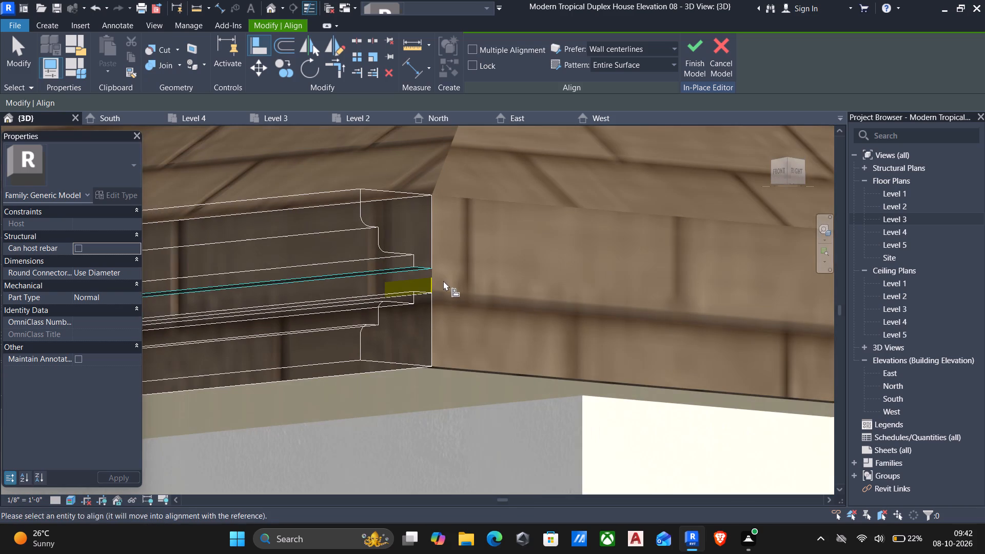
{"action": "middle_click_drag", "start_coordinate": [443, 281], "coordinate": [458, 385]}
{"action": "scroll", "coordinate": [417, 287], "scroll_direction": "up", "scroll_amount": 3}
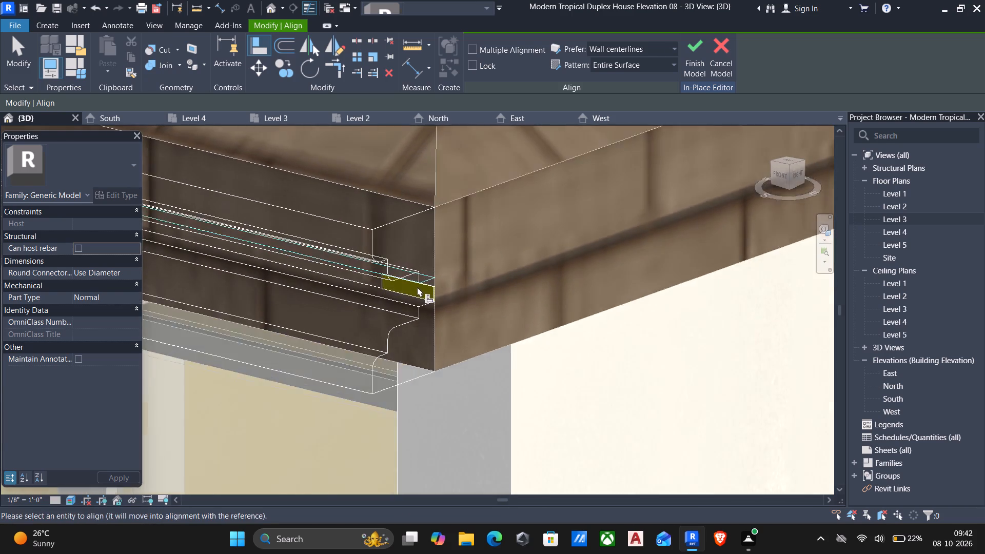
{"action": "scroll", "coordinate": [417, 287], "scroll_direction": "up", "scroll_amount": 8}
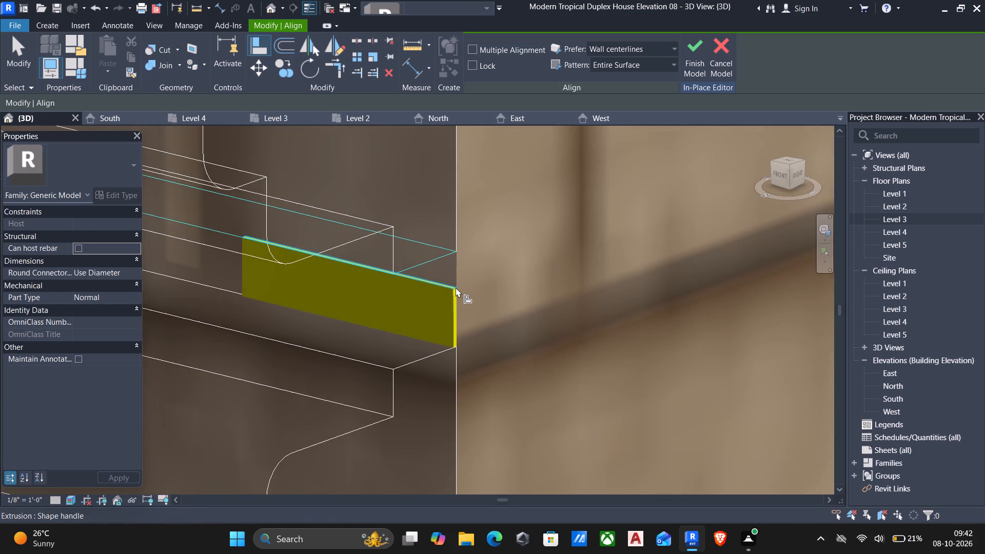
{"action": "left_click", "coordinate": [456, 287]}
{"action": "scroll", "coordinate": [461, 288], "scroll_direction": "down", "scroll_amount": 10}
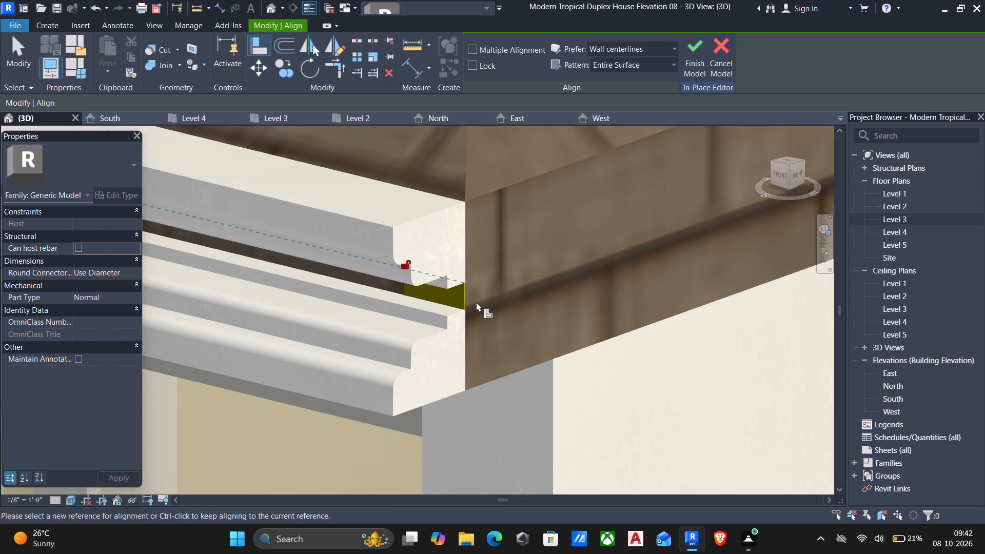
Align the fascia block's inner end with the window surround's far outer side face, stretching it along the gap between the mouldings.
{"action": "middle_click_drag", "start_coordinate": [476, 302], "coordinate": [580, 267], "text": "shift"}
{"action": "scroll", "coordinate": [590, 263], "scroll_direction": "down", "scroll_amount": 6}
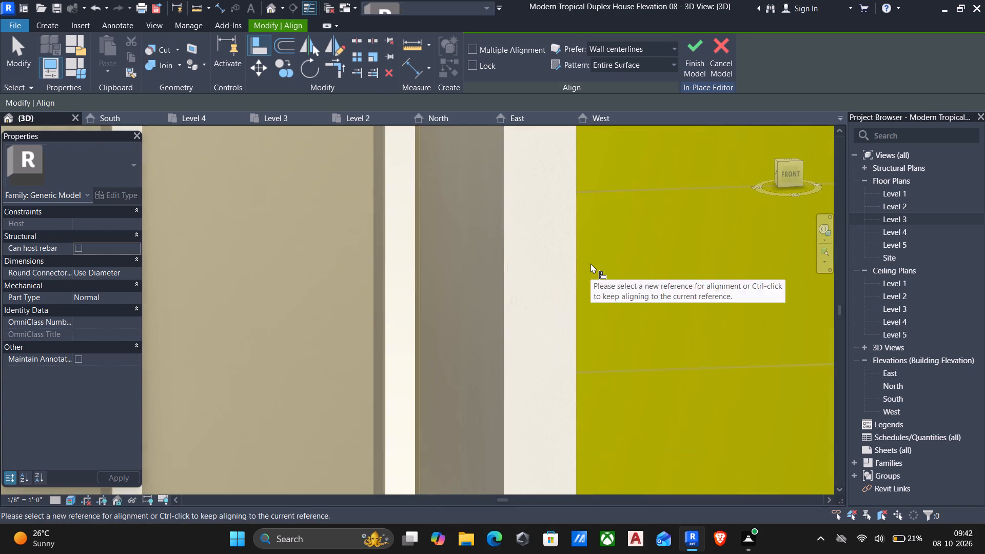
{"action": "scroll", "coordinate": [590, 263], "scroll_direction": "down", "scroll_amount": 12}
{"action": "scroll", "coordinate": [510, 258], "scroll_direction": "up", "scroll_amount": 3}
{"action": "scroll", "coordinate": [482, 248], "scroll_direction": "down", "scroll_amount": 3}
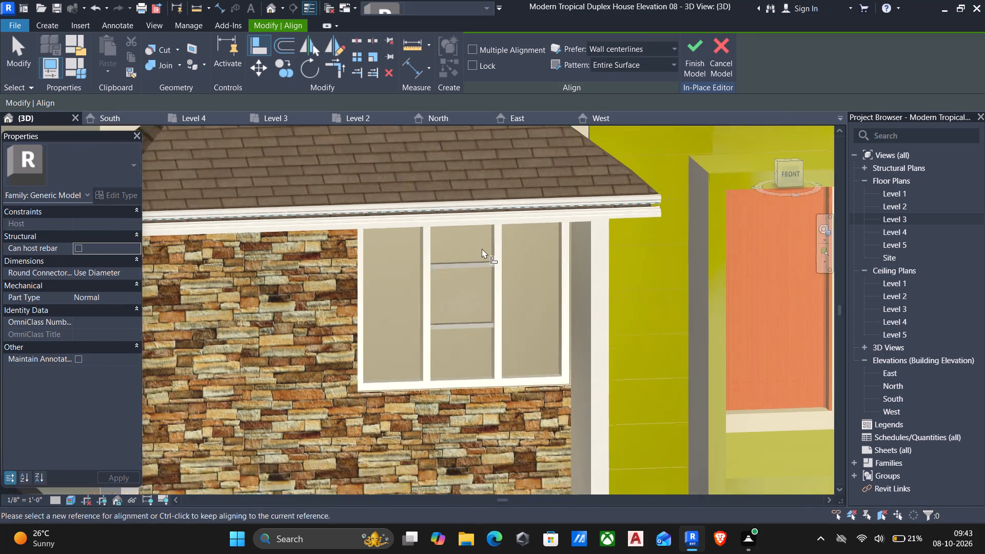
{"action": "middle_click_drag", "start_coordinate": [482, 248], "coordinate": [524, 241]}
{"action": "scroll", "coordinate": [258, 252], "scroll_direction": "up", "scroll_amount": 3}
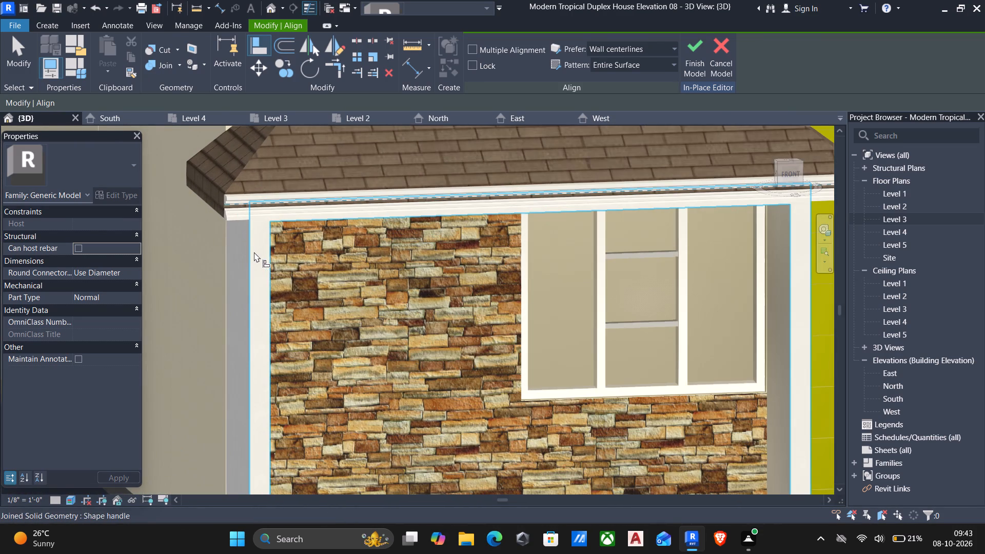
{"action": "left_click", "coordinate": [249, 253]}
{"action": "scroll", "coordinate": [268, 253], "scroll_direction": "down", "scroll_amount": 6}
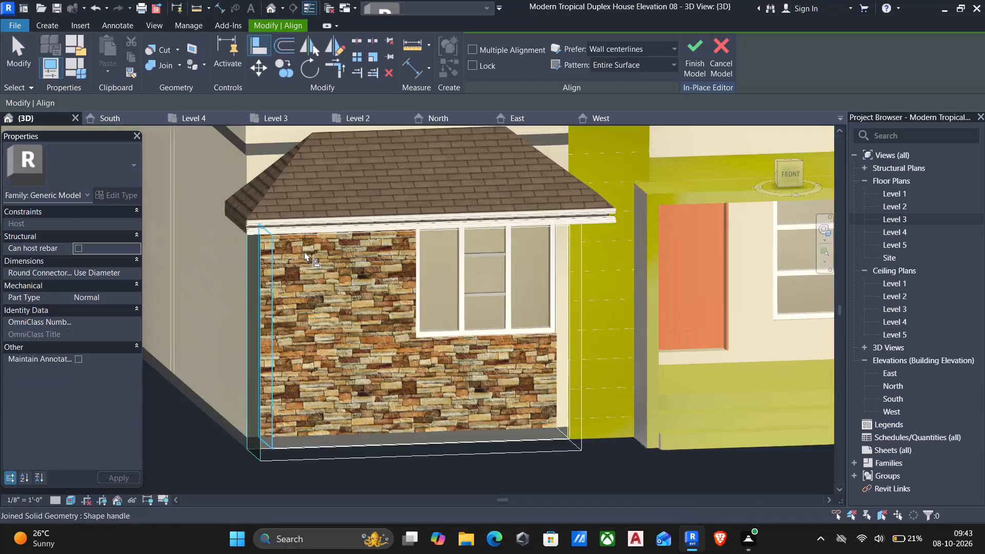
{"action": "scroll", "coordinate": [593, 215], "scroll_direction": "up", "scroll_amount": 6}
{"action": "scroll", "coordinate": [476, 234], "scroll_direction": "up", "scroll_amount": 9}
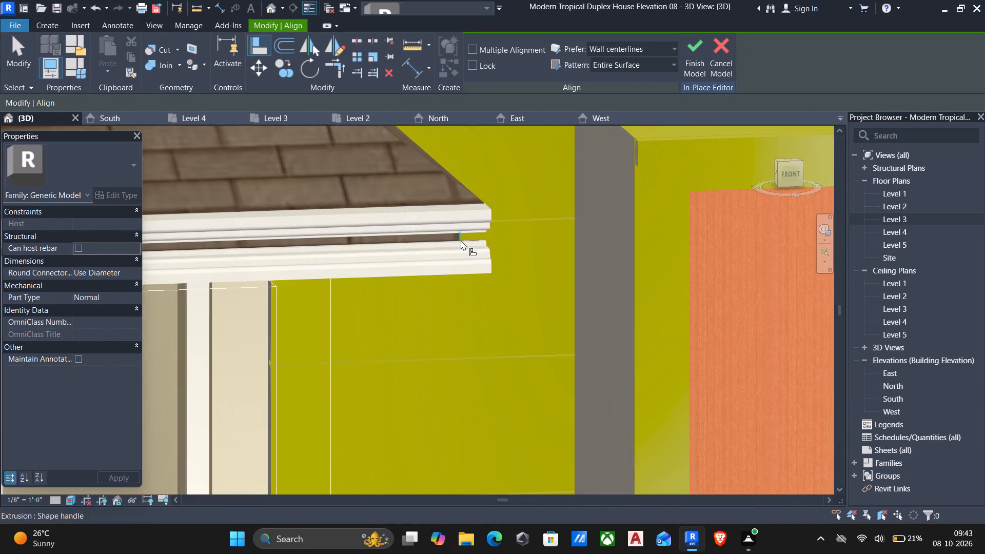
{"action": "scroll", "coordinate": [461, 240], "scroll_direction": "up", "scroll_amount": 10}
{"action": "left_click", "coordinate": [460, 234]}
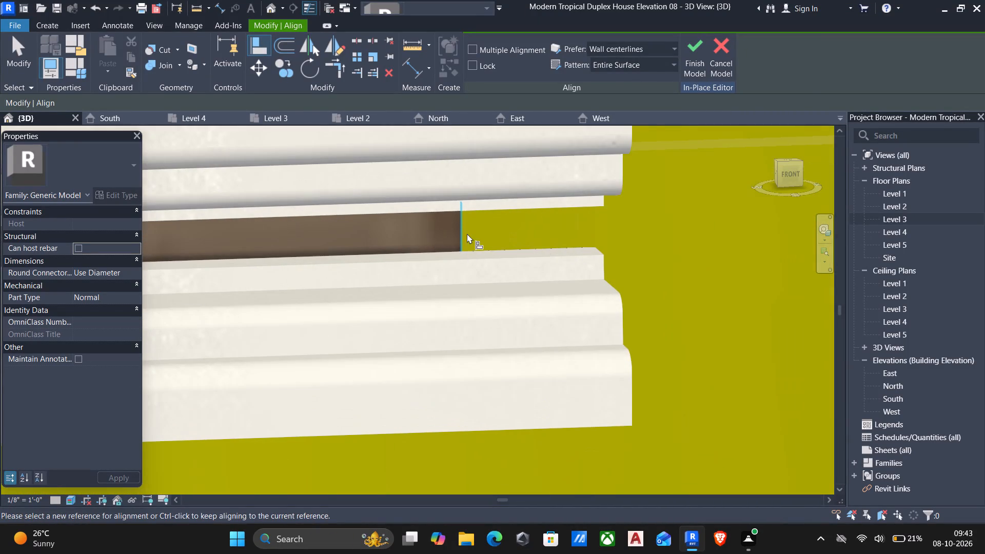
{"action": "scroll", "coordinate": [464, 244], "scroll_direction": "down", "scroll_amount": 18}
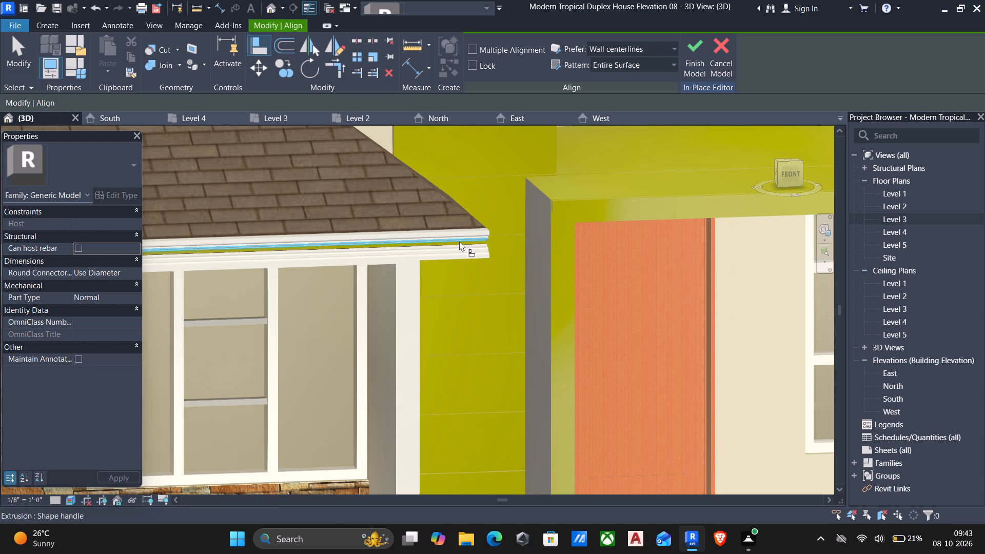
{"action": "key", "text": "Escape"}
{"action": "key", "text": "Escape"}
Assign the Gypsum Wall Board material to the fascia strip between the mouldings and finish the in-place model without saving the project.
{"action": "scroll", "coordinate": [494, 241], "scroll_direction": "up", "scroll_amount": 4}
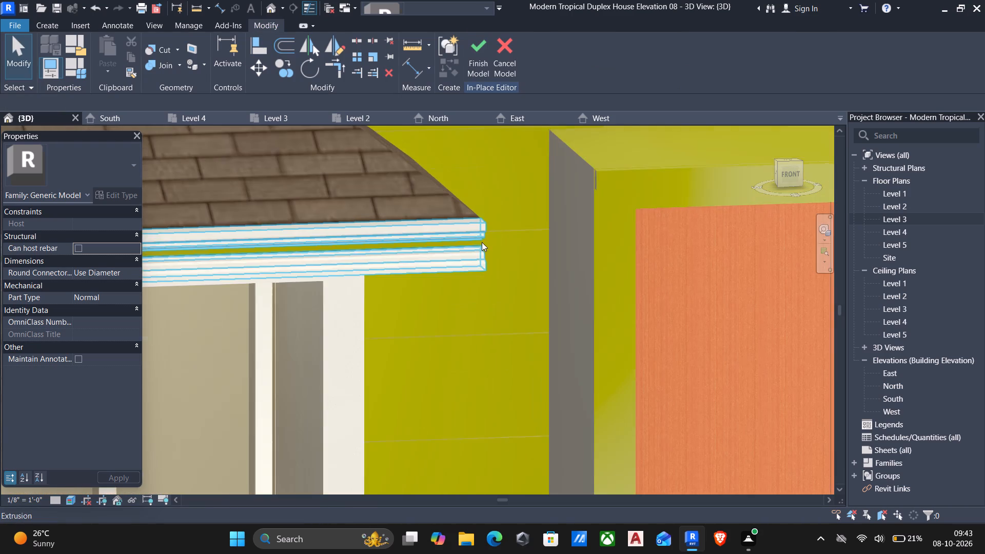
{"action": "scroll", "coordinate": [482, 242], "scroll_direction": "up", "scroll_amount": 5}
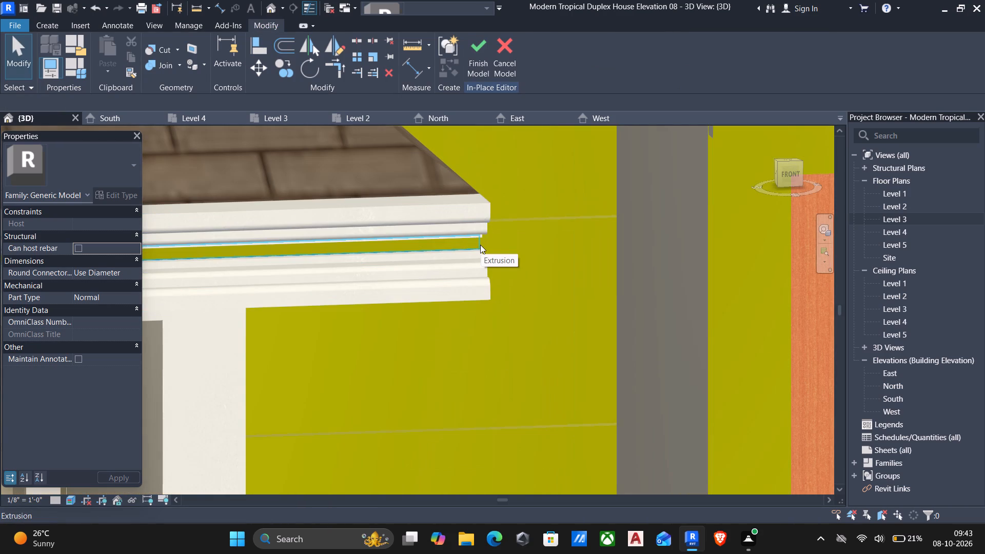
{"action": "left_click", "coordinate": [480, 245]}
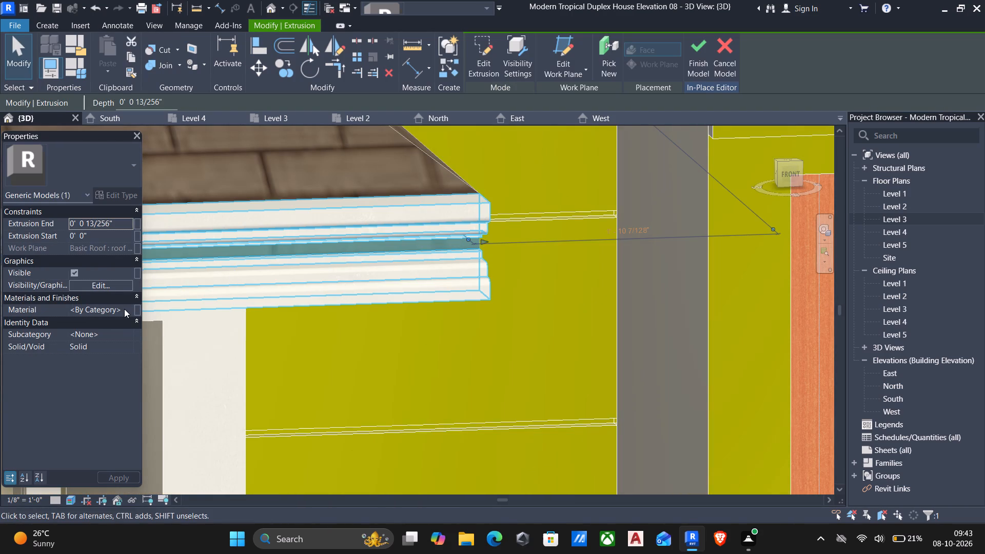
{"action": "left_click", "coordinate": [124, 309]}
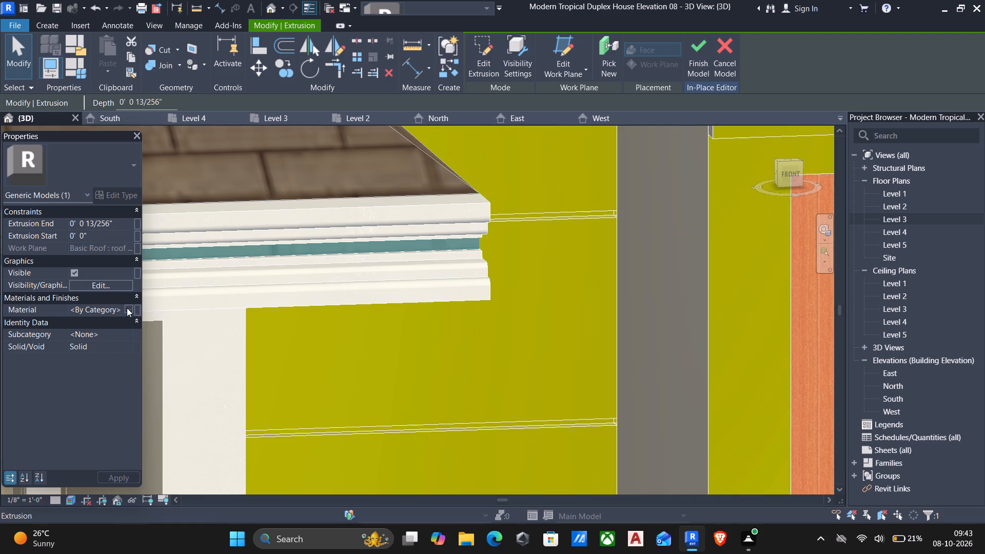
{"action": "left_click", "coordinate": [127, 308]}
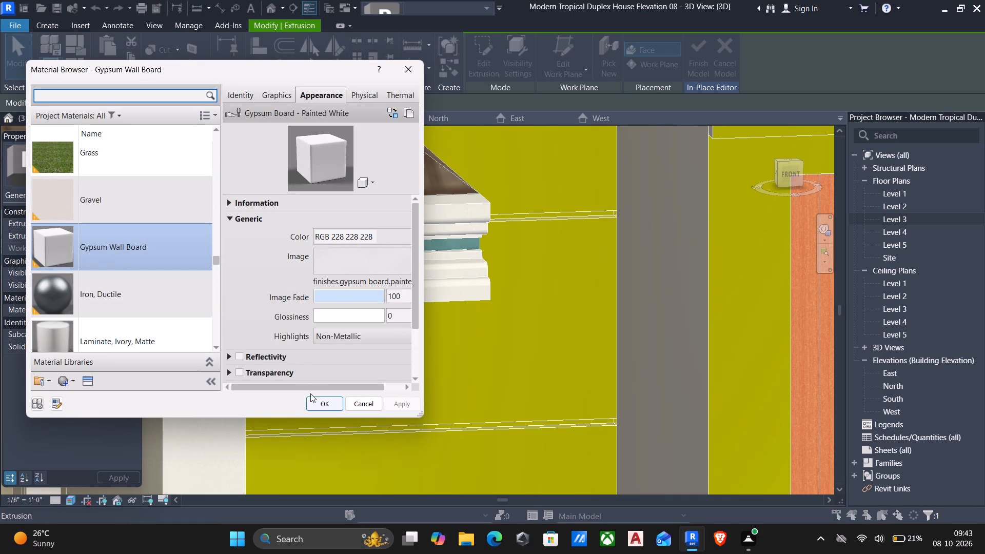
{"action": "left_click", "coordinate": [149, 209]}
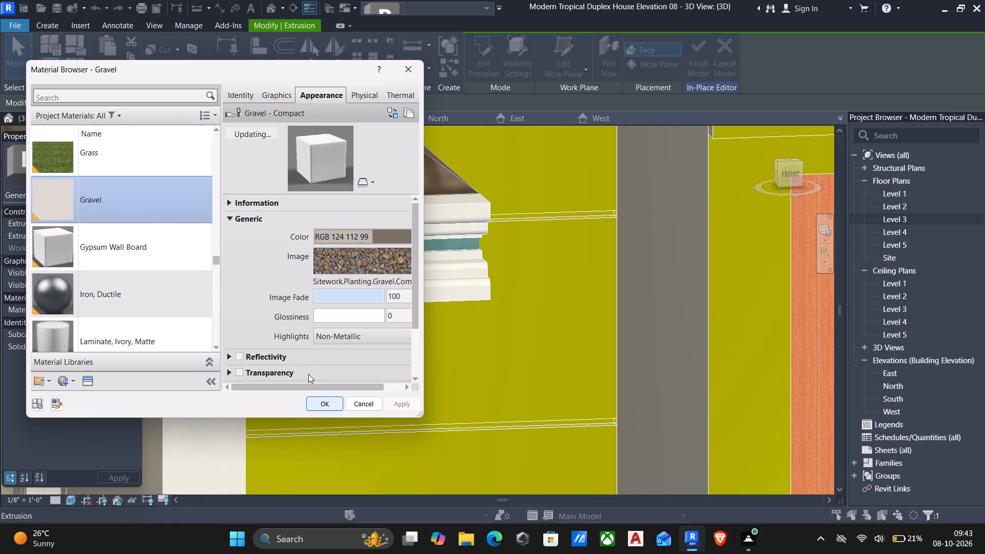
{"action": "left_click", "coordinate": [129, 246]}
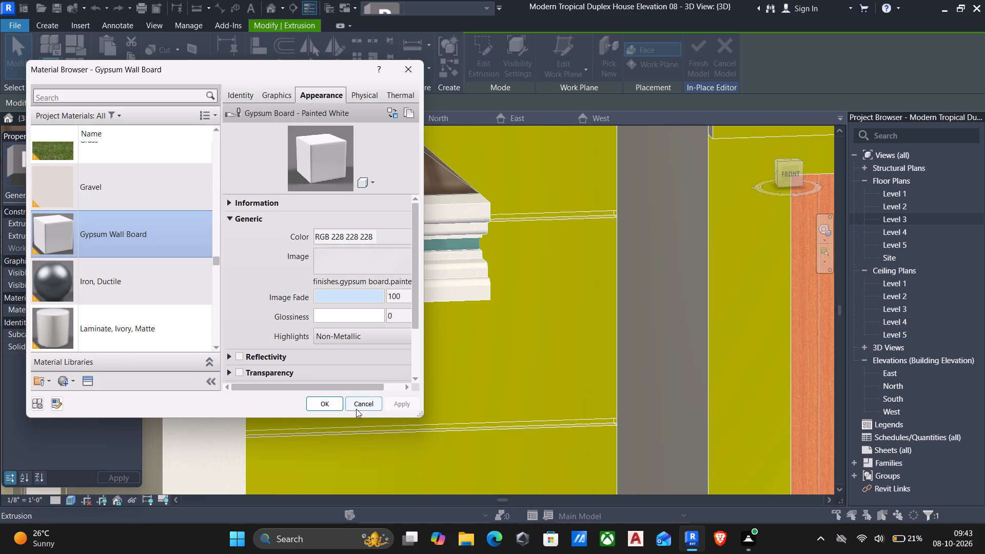
{"action": "left_click", "coordinate": [333, 403]}
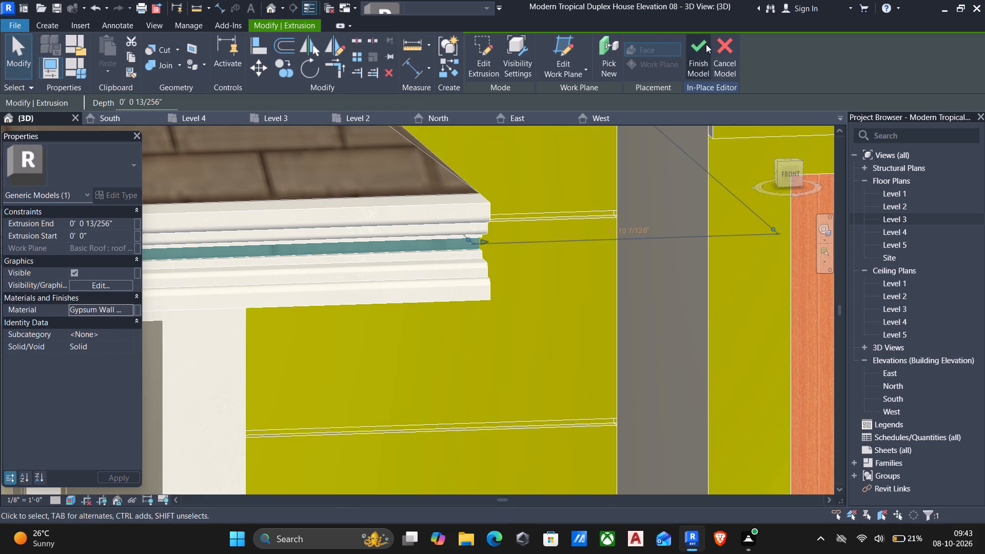
{"action": "left_click", "coordinate": [692, 46]}
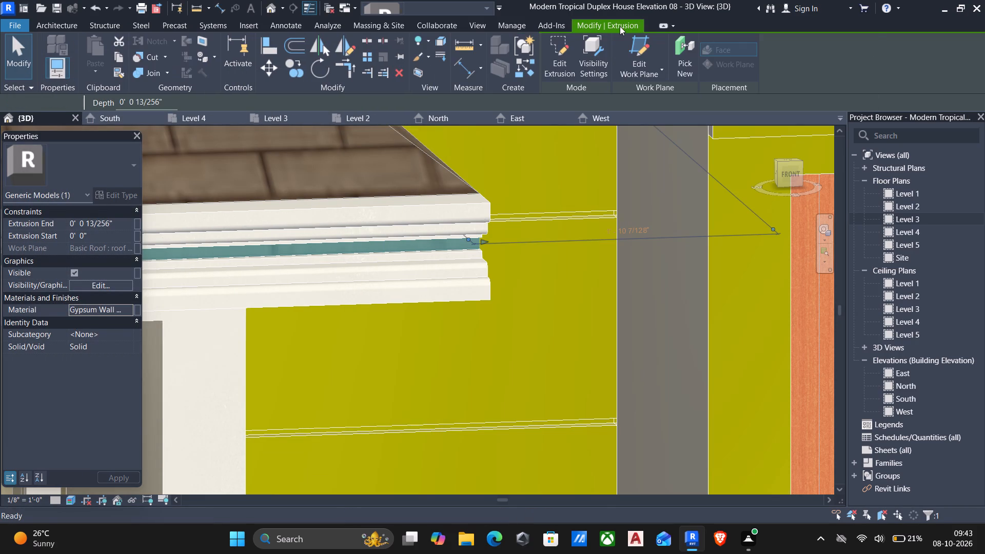
{"action": "scroll", "coordinate": [606, 120], "scroll_direction": "down", "scroll_amount": 6}
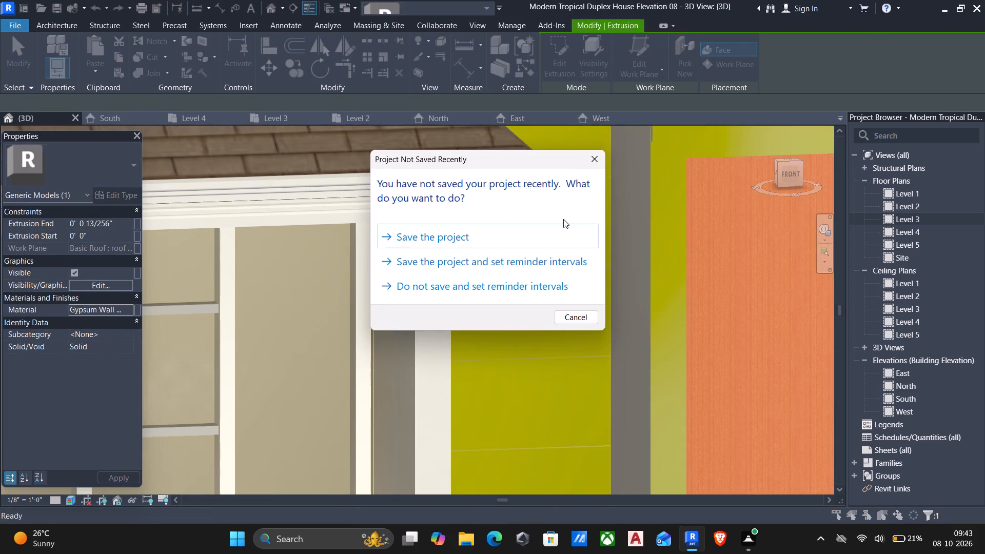
{"action": "left_click", "coordinate": [583, 313]}
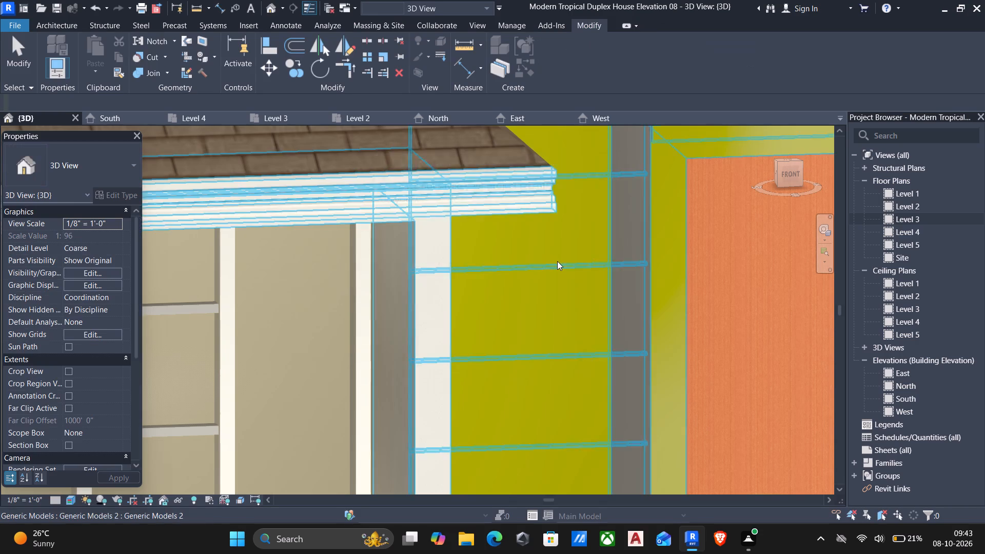
Edit the stepped porch base below the entrance door in place and assign it the Laminate, Ivory, Matte material.
{"action": "scroll", "coordinate": [547, 258], "scroll_direction": "down", "scroll_amount": 12}
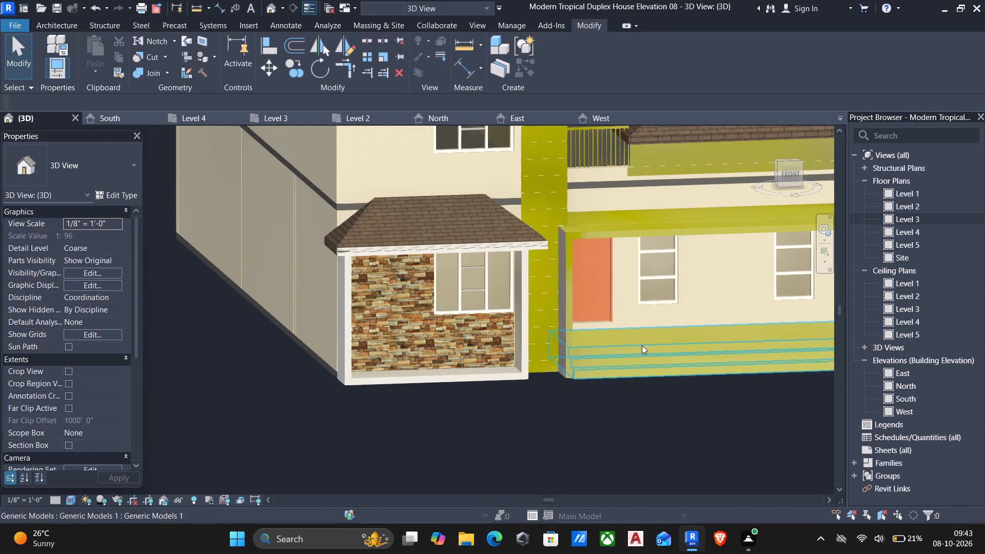
{"action": "left_click", "coordinate": [656, 357]}
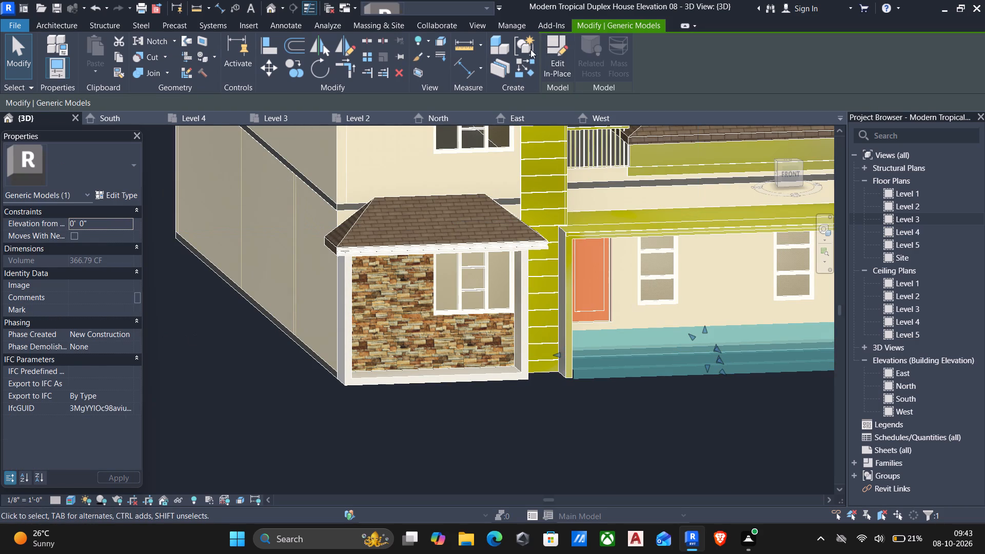
{"action": "left_click", "coordinate": [546, 54]}
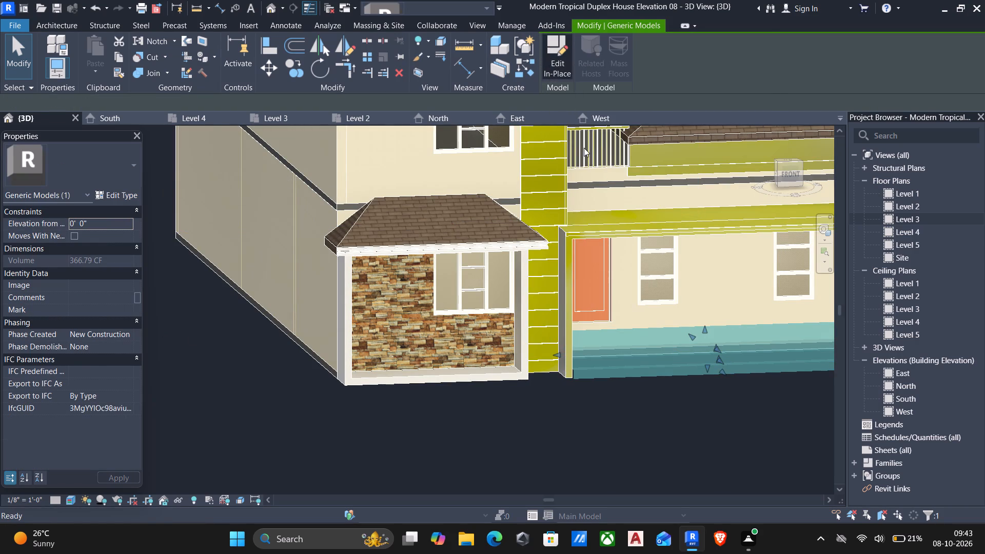
{"action": "left_click", "coordinate": [633, 372]}
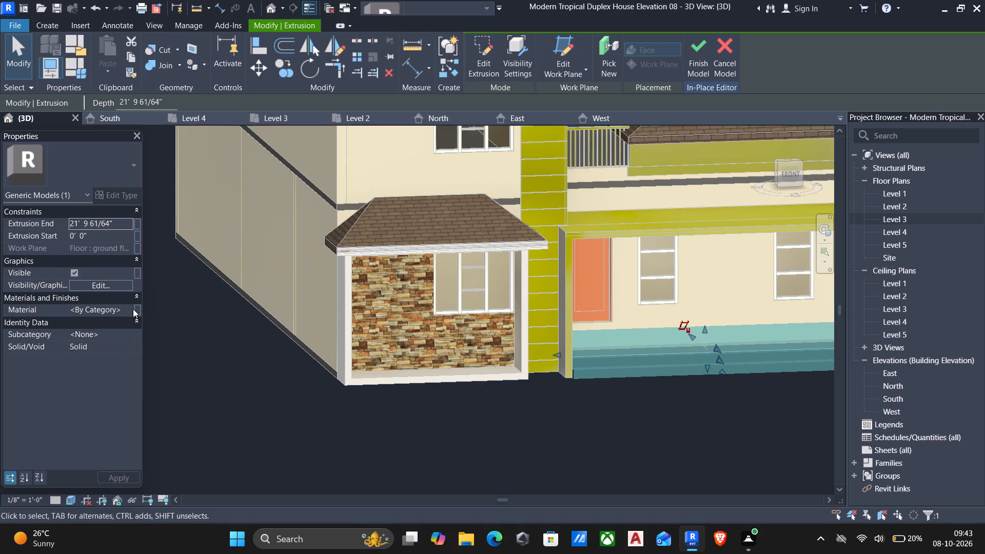
{"action": "left_click", "coordinate": [127, 308]}
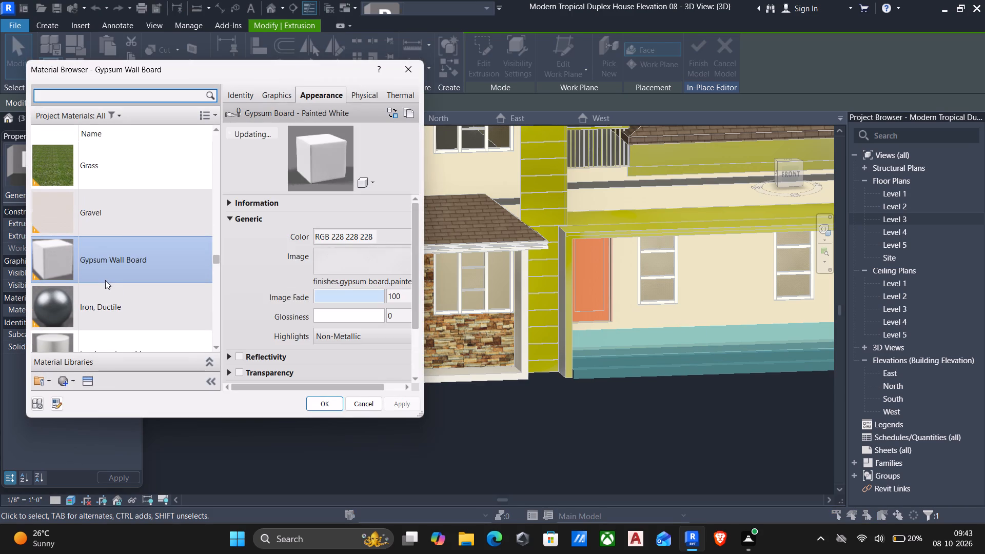
{"action": "left_click", "coordinate": [93, 336]}
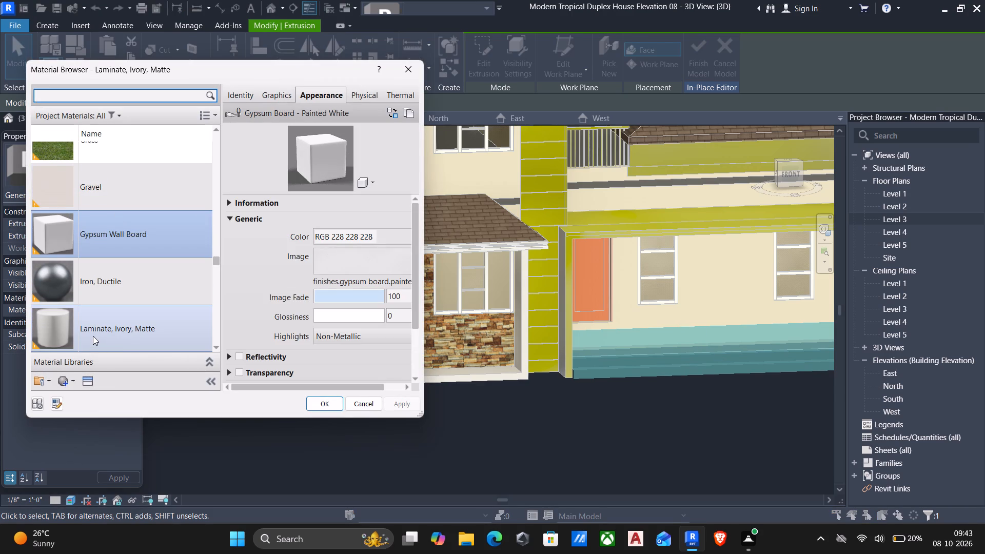
{"action": "left_click", "coordinate": [324, 402]}
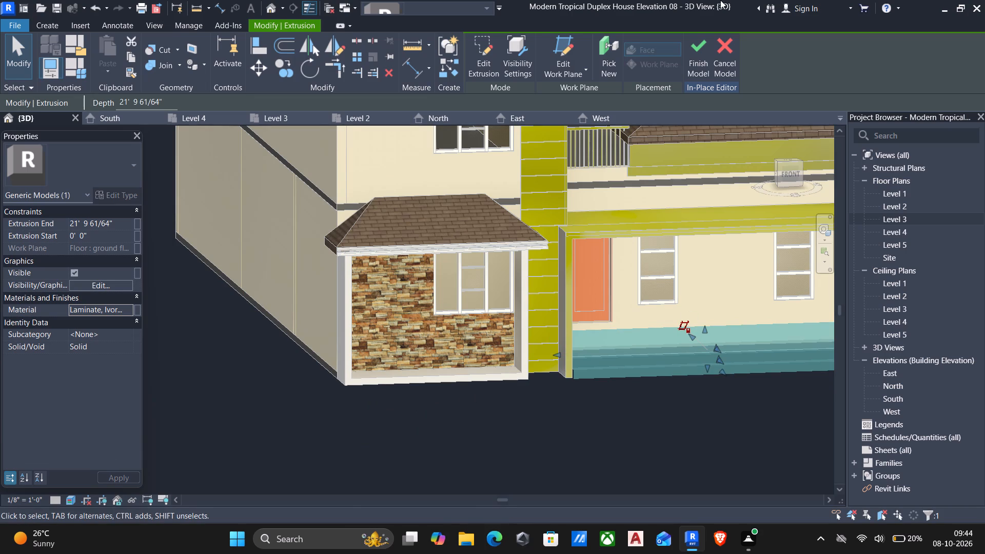
Finish the in-place model containing the stepped porch base.
{"action": "key", "text": "Escape"}
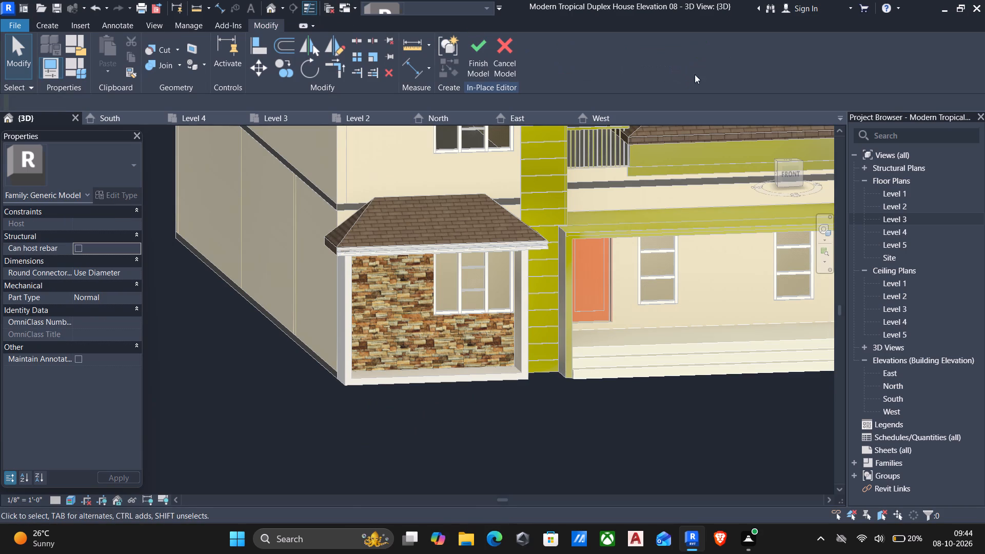
{"action": "scroll", "coordinate": [692, 214], "scroll_direction": "down", "scroll_amount": 6}
{"action": "middle_click_drag", "start_coordinate": [687, 221], "coordinate": [618, 239]}
{"action": "middle_click_drag", "start_coordinate": [626, 239], "coordinate": [622, 239], "text": "shift"}
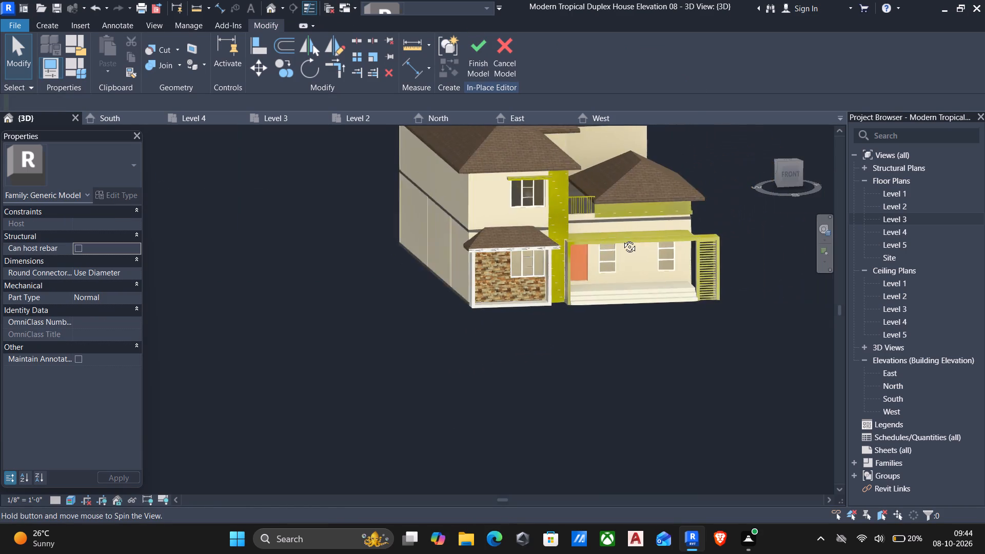
{"action": "middle_click_drag", "start_coordinate": [622, 239], "coordinate": [529, 250], "text": "shift"}
{"action": "scroll", "coordinate": [529, 250], "scroll_direction": "up", "scroll_amount": 7}
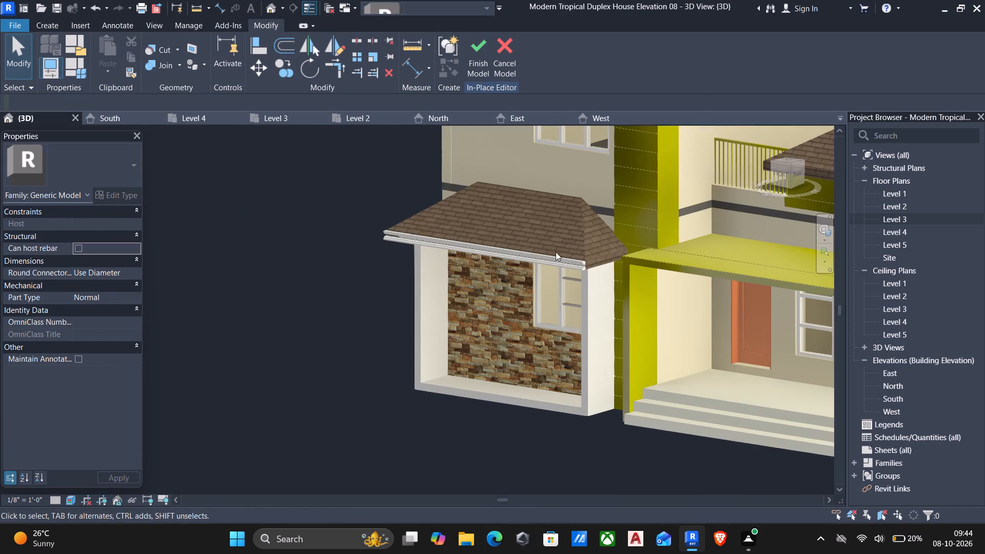
{"action": "scroll", "coordinate": [563, 254], "scroll_direction": "up", "scroll_amount": 11}
{"action": "scroll", "coordinate": [604, 267], "scroll_direction": "up", "scroll_amount": 12}
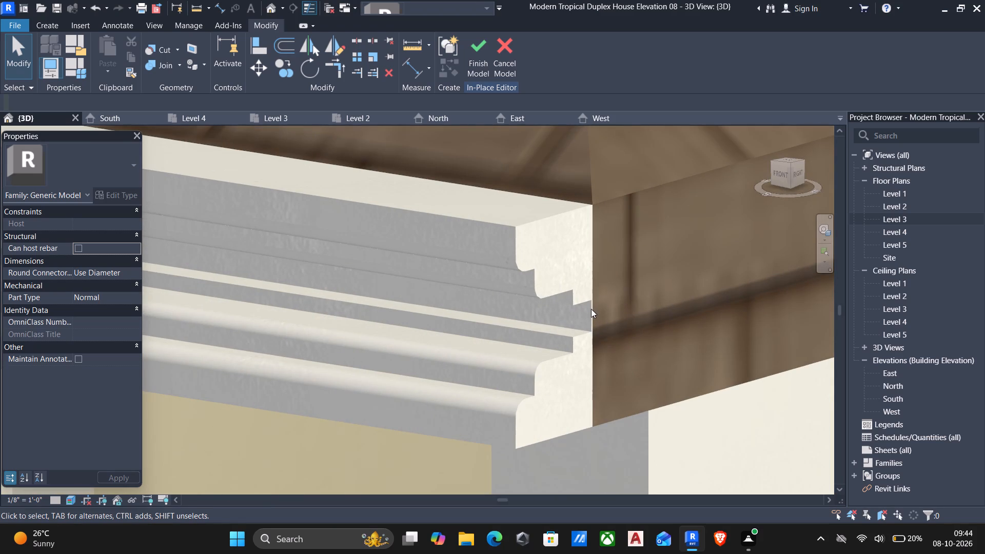
{"action": "left_click", "coordinate": [591, 309]}
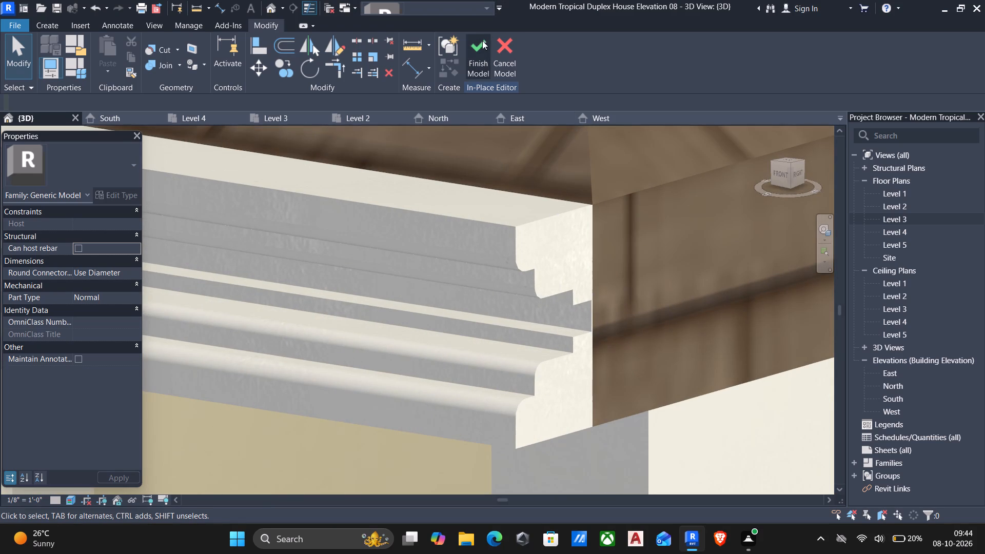
{"action": "left_click", "coordinate": [482, 46]}
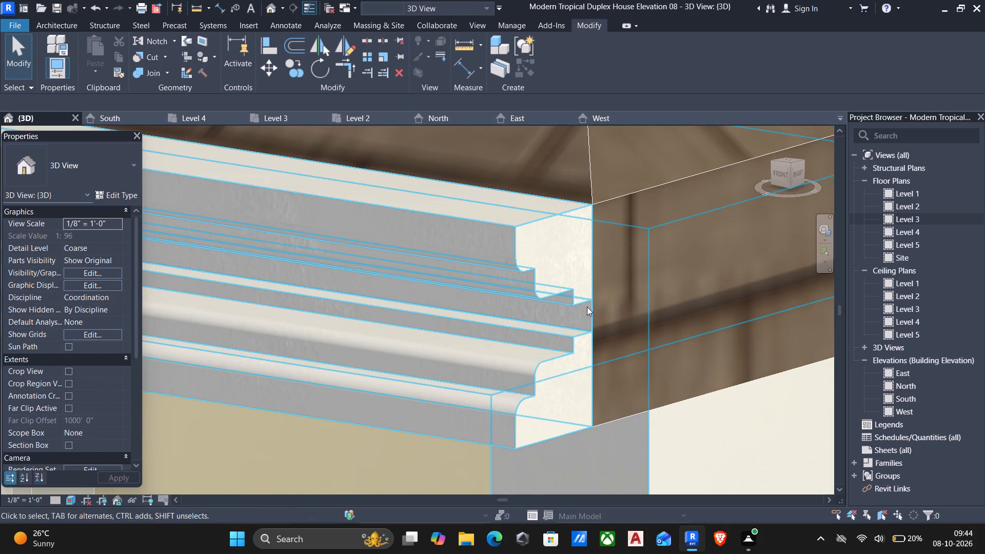
Edit the fascia strip between the eave mouldings in place, assign it the Laminate, Ivory, Matte material and finish the model.
{"action": "left_click", "coordinate": [590, 309]}
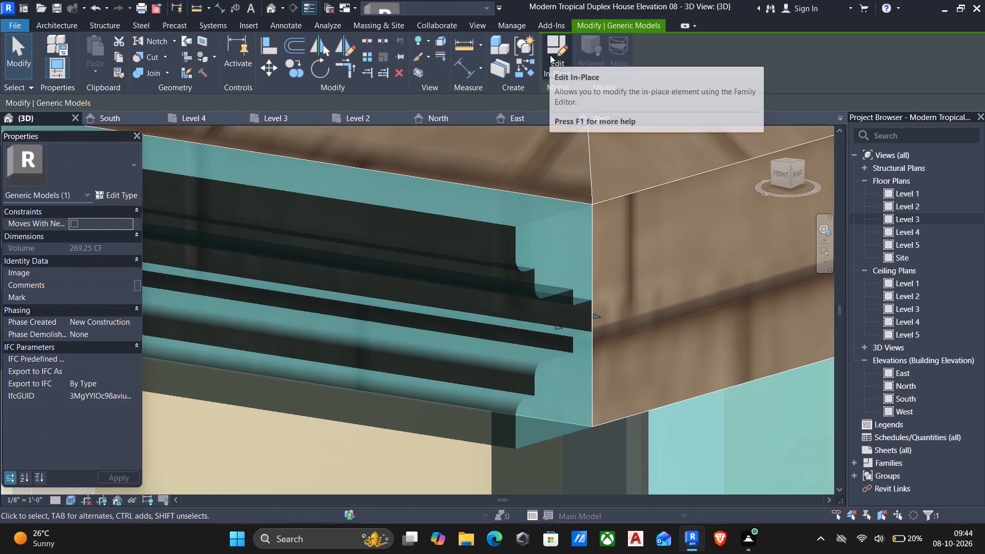
{"action": "left_click", "coordinate": [550, 55]}
{"action": "scroll", "coordinate": [583, 311], "scroll_direction": "up", "scroll_amount": 4}
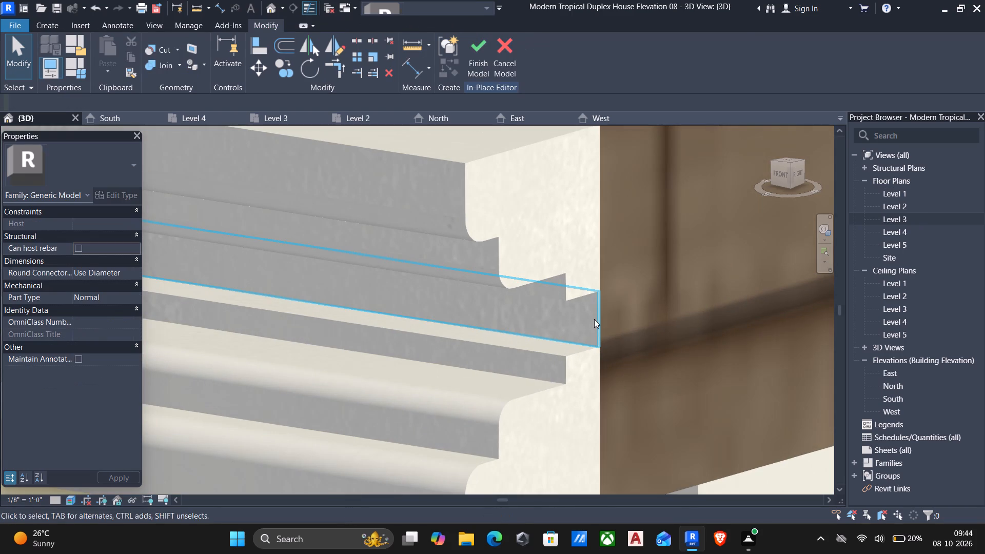
{"action": "left_click", "coordinate": [598, 320]}
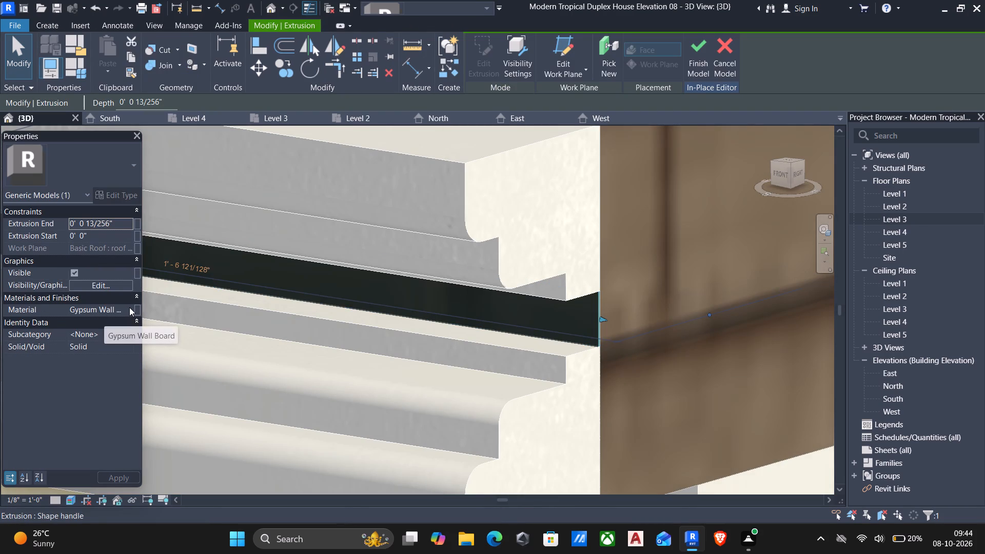
{"action": "left_click", "coordinate": [129, 307]}
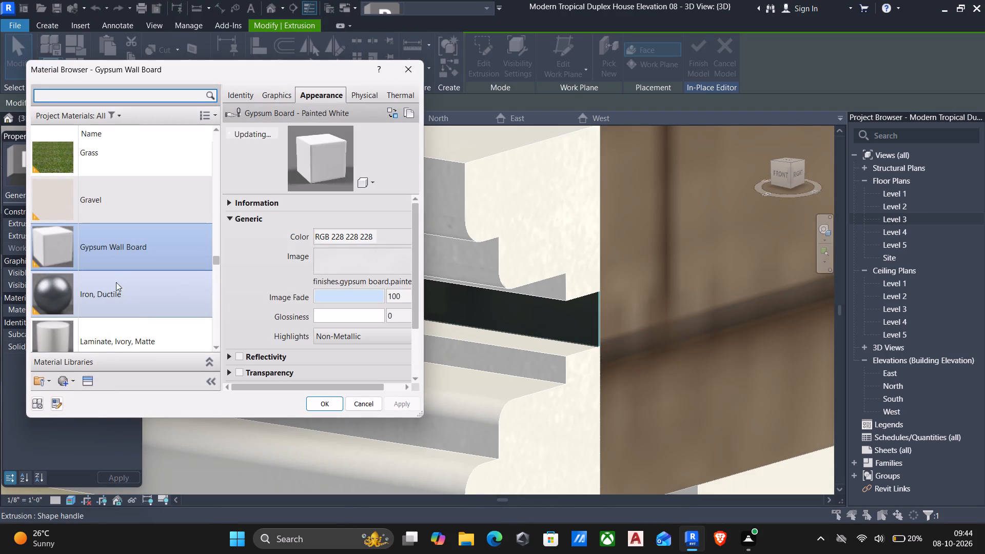
{"action": "left_click", "coordinate": [138, 333]}
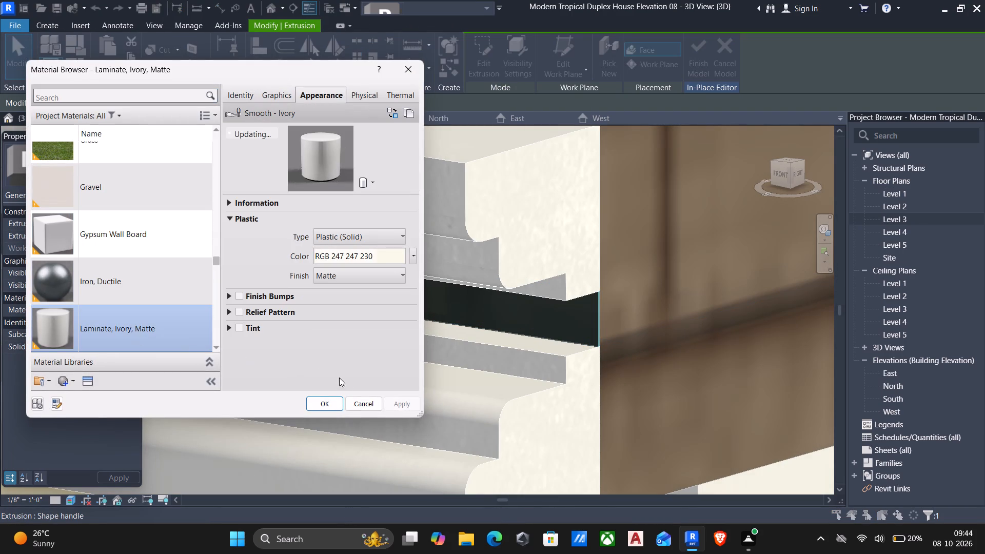
{"action": "left_click", "coordinate": [323, 405]}
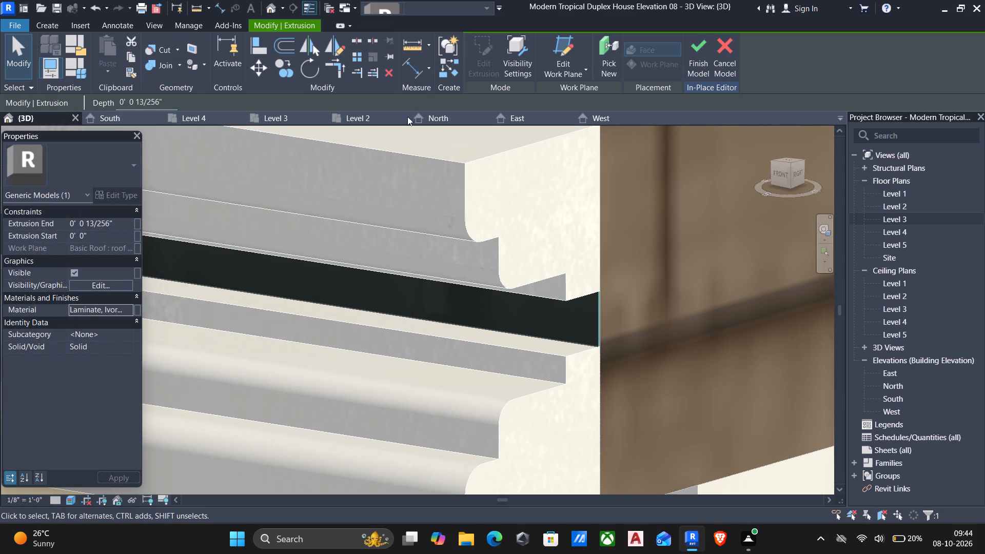
{"action": "left_click", "coordinate": [700, 51]}
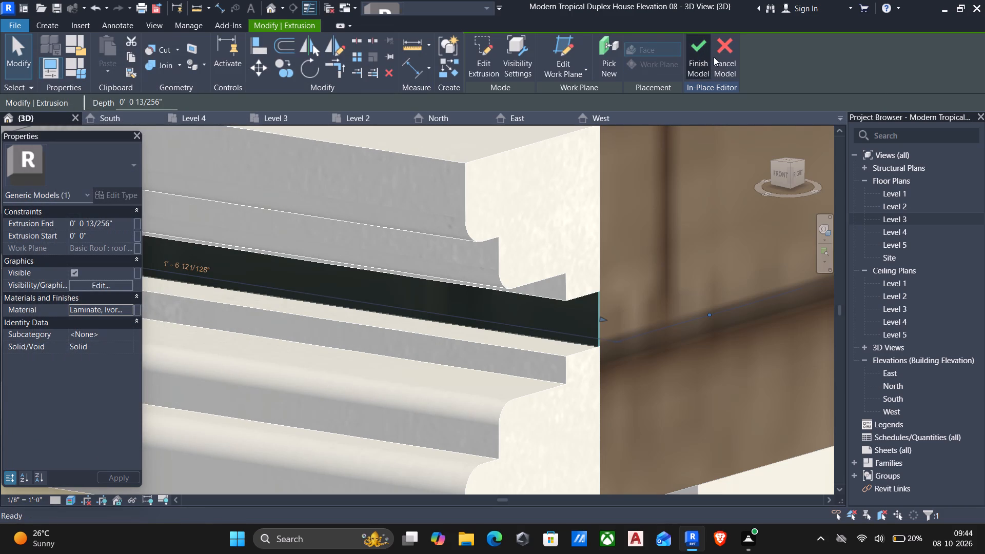
Edit in place the thin strip beneath the yellow band above the porch canopy, assign it the warm ivoary wall material and finish the model.
{"action": "scroll", "coordinate": [726, 213], "scroll_direction": "down", "scroll_amount": 4}
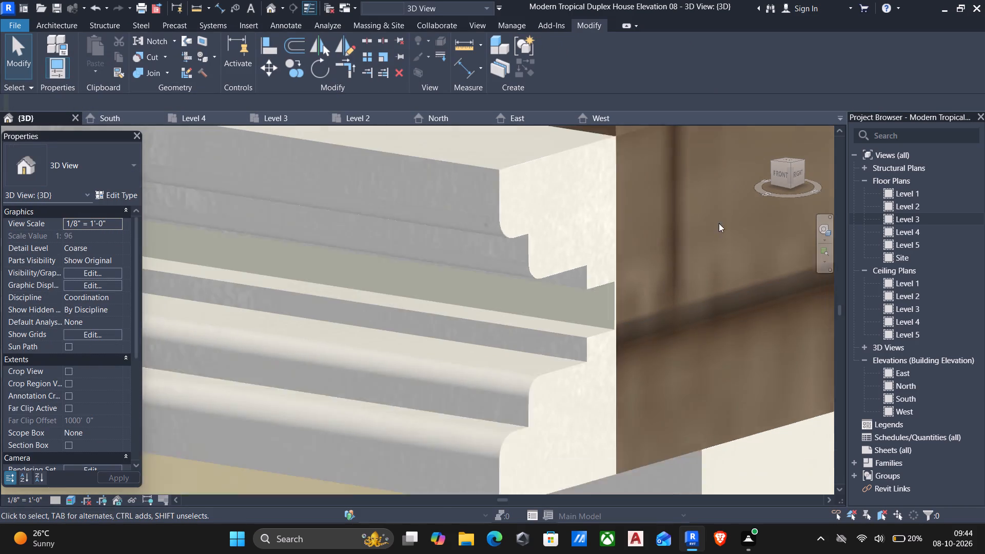
{"action": "scroll", "coordinate": [719, 223], "scroll_direction": "down", "scroll_amount": 7}
{"action": "scroll", "coordinate": [690, 253], "scroll_direction": "down", "scroll_amount": 6}
{"action": "middle_click_drag", "start_coordinate": [697, 269], "coordinate": [656, 283]}
{"action": "scroll", "coordinate": [656, 283], "scroll_direction": "up", "scroll_amount": 1}
{"action": "scroll", "coordinate": [640, 283], "scroll_direction": "down", "scroll_amount": 12}
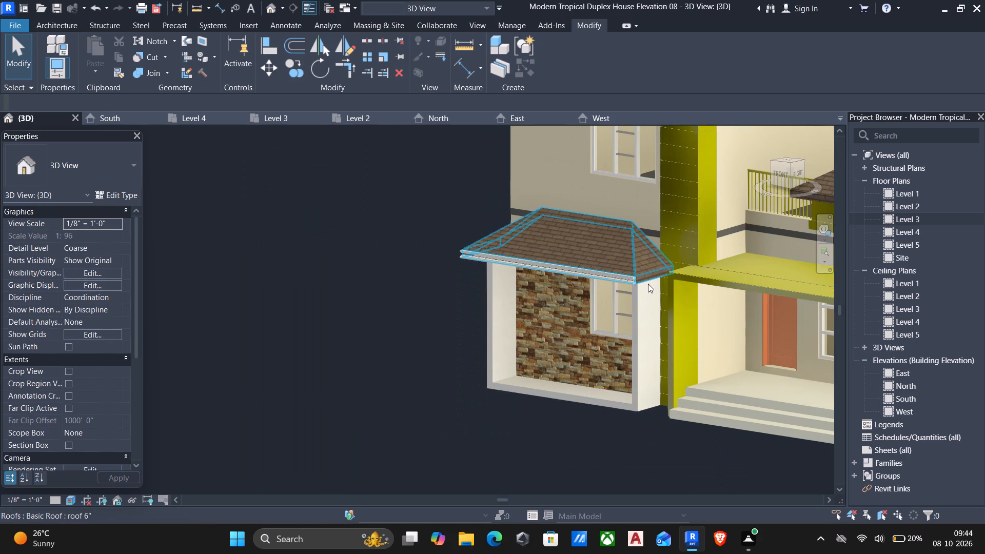
{"action": "scroll", "coordinate": [648, 284], "scroll_direction": "down", "scroll_amount": 1}
{"action": "middle_click_drag", "start_coordinate": [648, 284], "coordinate": [593, 288]}
{"action": "scroll", "coordinate": [554, 273], "scroll_direction": "down", "scroll_amount": 6}
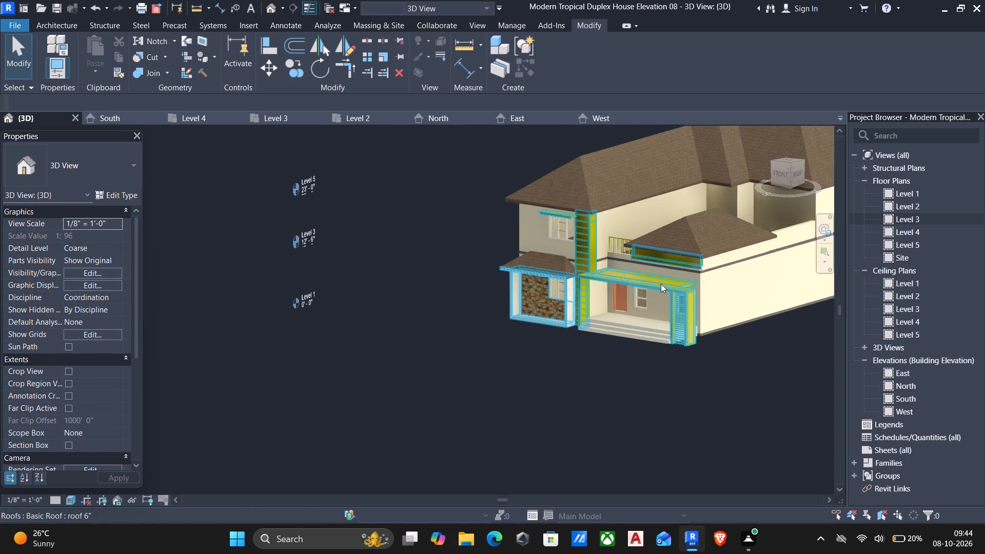
{"action": "scroll", "coordinate": [695, 287], "scroll_direction": "up", "scroll_amount": 13}
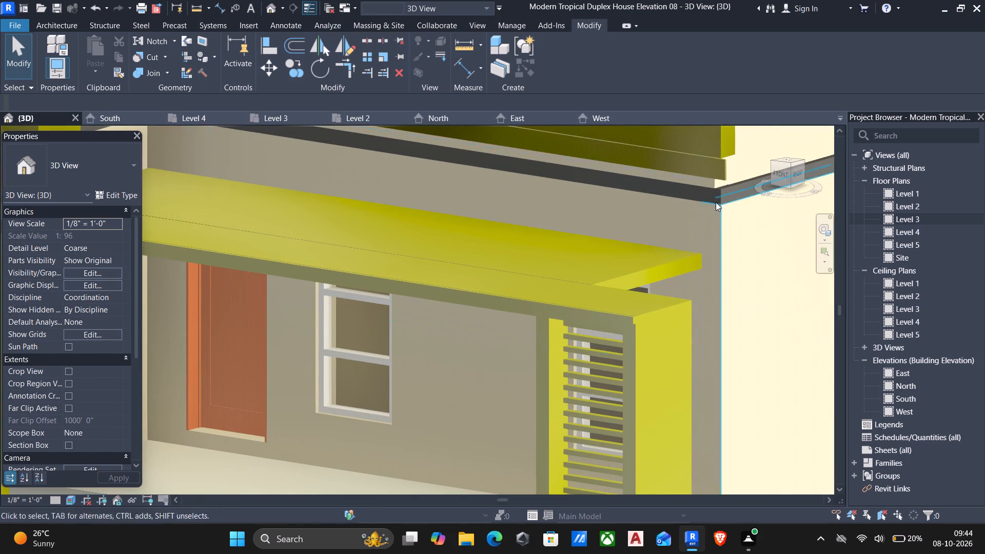
{"action": "left_click", "coordinate": [729, 167]}
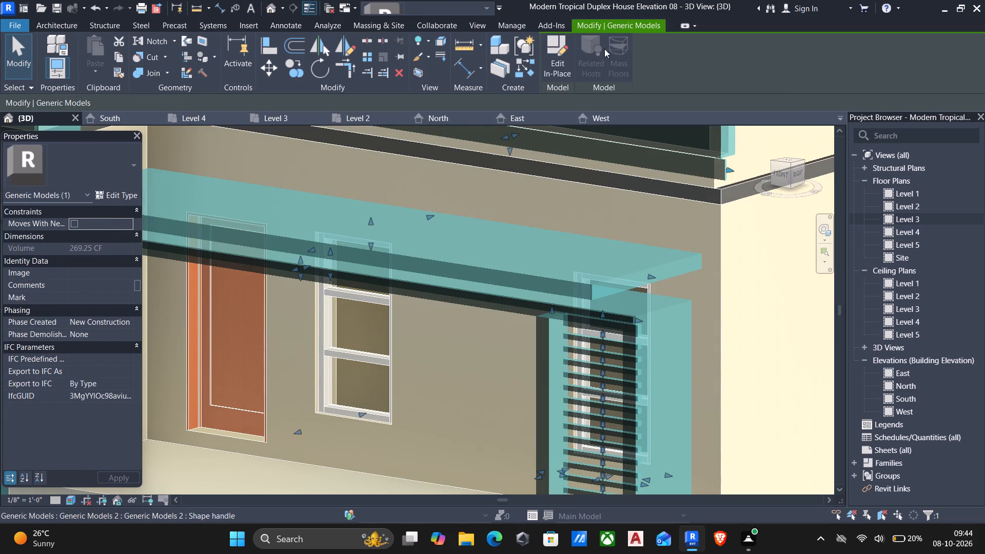
{"action": "left_click", "coordinate": [562, 53]}
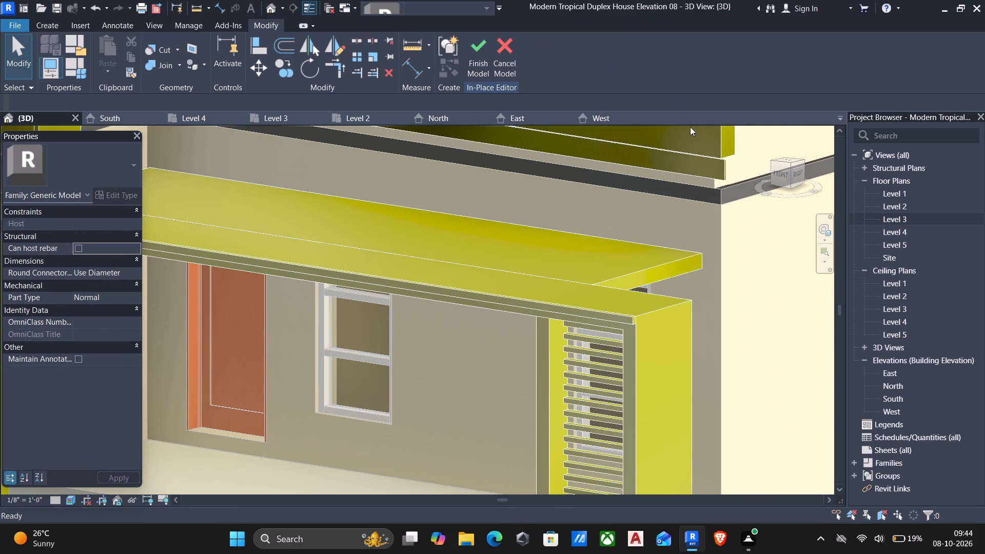
{"action": "left_click", "coordinate": [723, 167]}
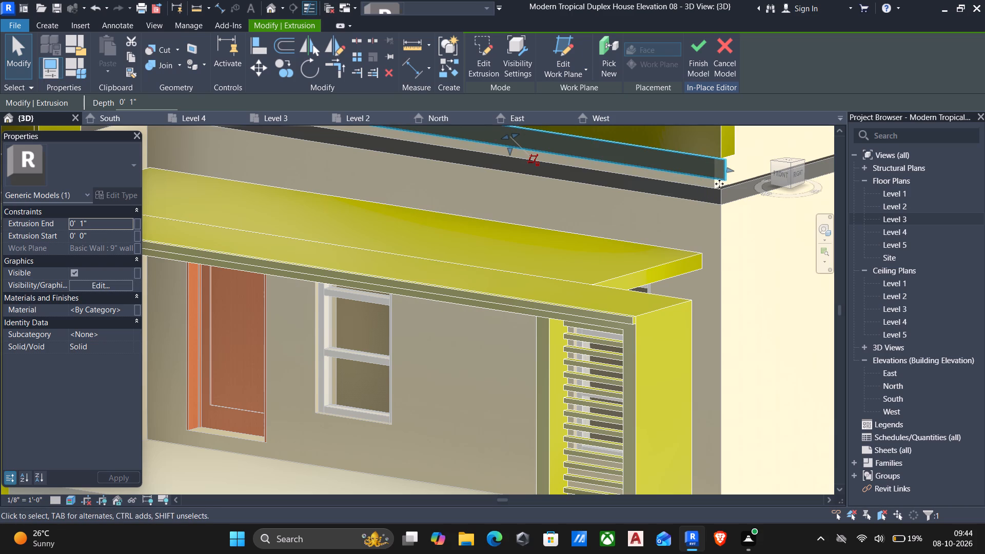
{"action": "left_click", "coordinate": [727, 195], "text": "ctrl"}
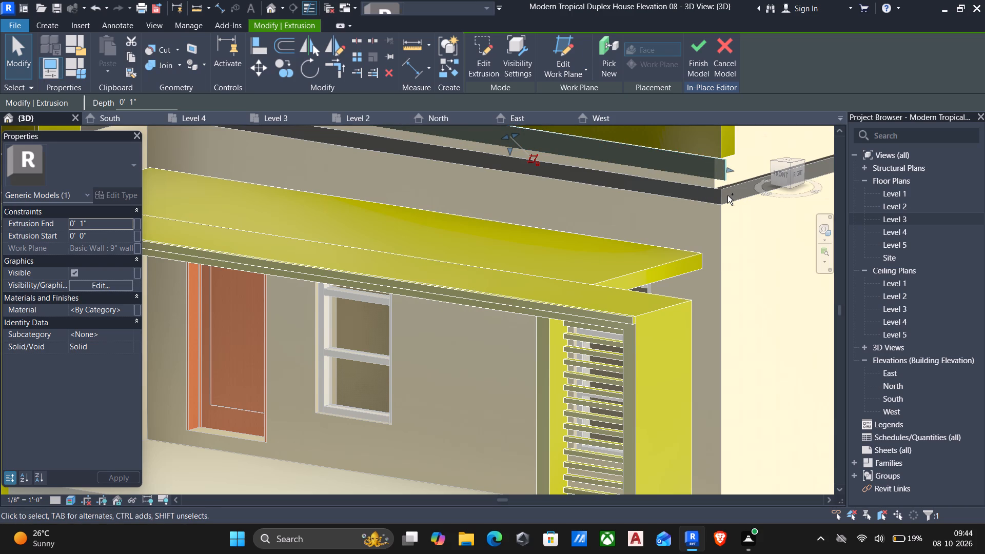
{"action": "left_click", "coordinate": [724, 191], "text": "ctrl"}
{"action": "scroll", "coordinate": [724, 191], "scroll_direction": "down", "scroll_amount": 5}
{"action": "middle_click_drag", "start_coordinate": [711, 205], "coordinate": [691, 259]}
{"action": "scroll", "coordinate": [695, 256], "scroll_direction": "up", "scroll_amount": 4}
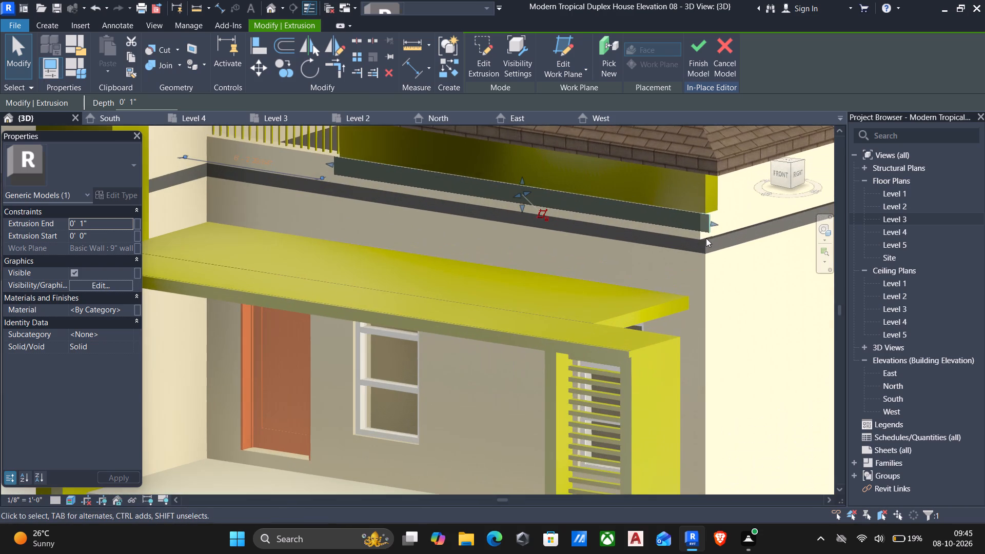
{"action": "left_click", "coordinate": [125, 309]}
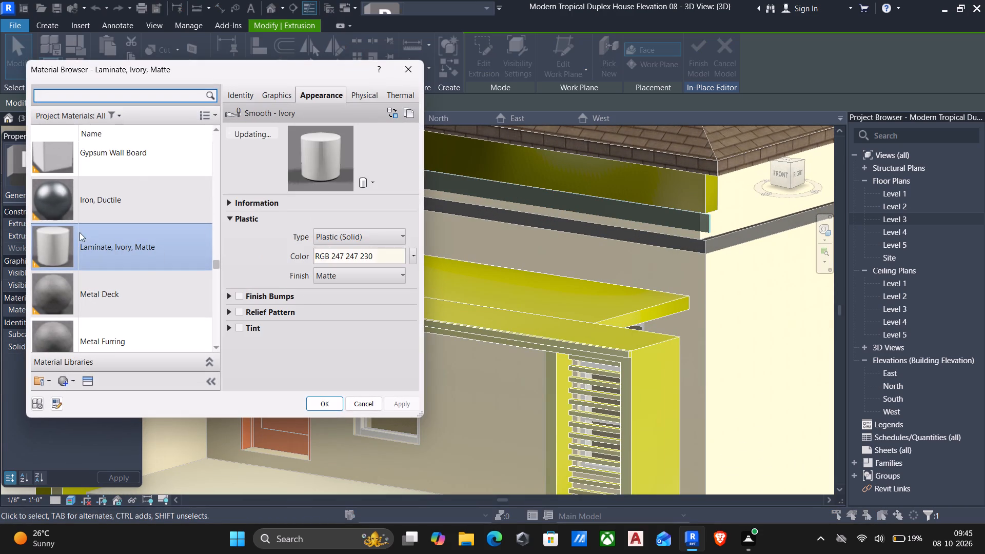
{"action": "left_click", "coordinate": [103, 93]}
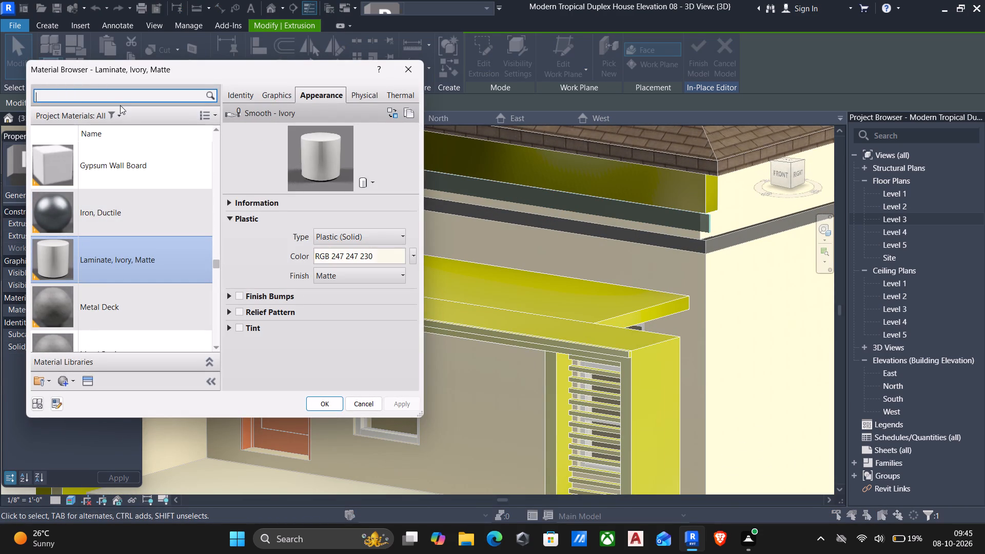
{"action": "key", "text": "w"}
{"action": "type", "text": "arm"}
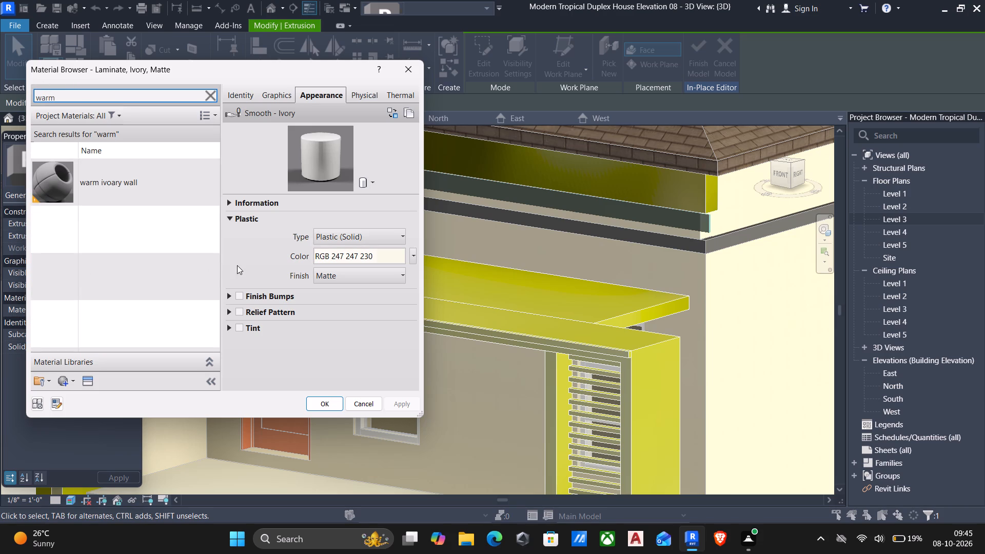
{"action": "left_click", "coordinate": [137, 186]}
{"action": "left_click", "coordinate": [330, 398]}
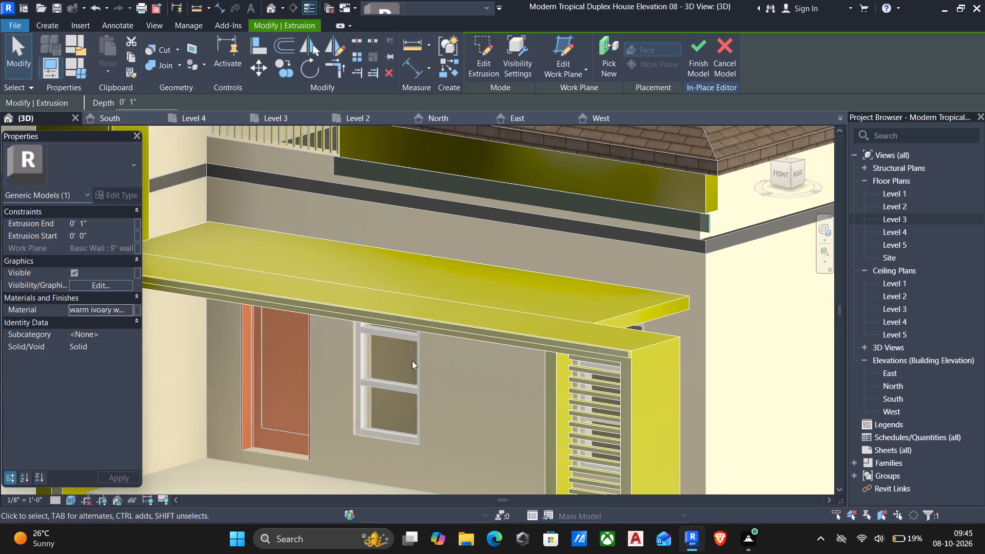
{"action": "key", "text": "Escape"}
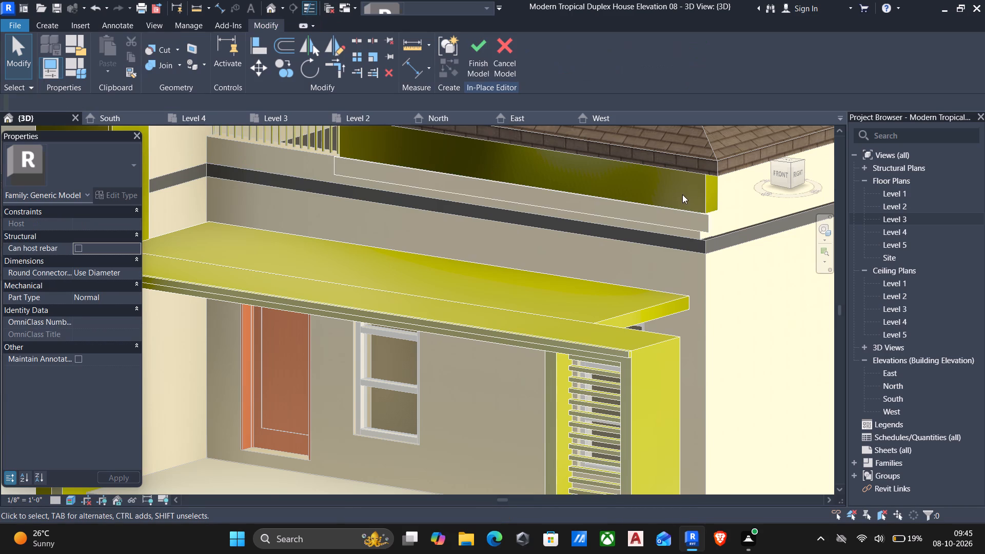
{"action": "left_click", "coordinate": [706, 240]}
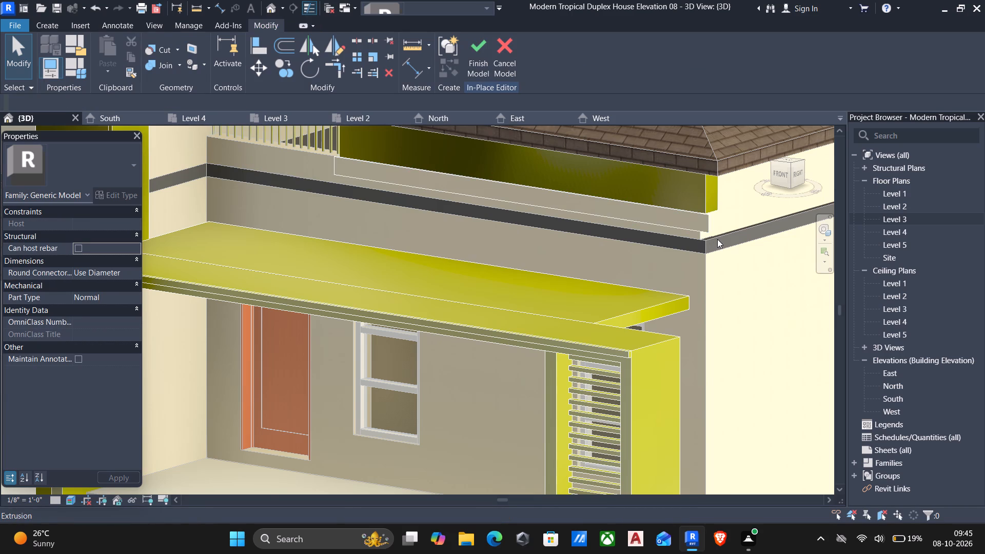
{"action": "double_click", "coordinate": [718, 239]}
{"action": "left_click", "coordinate": [718, 239]}
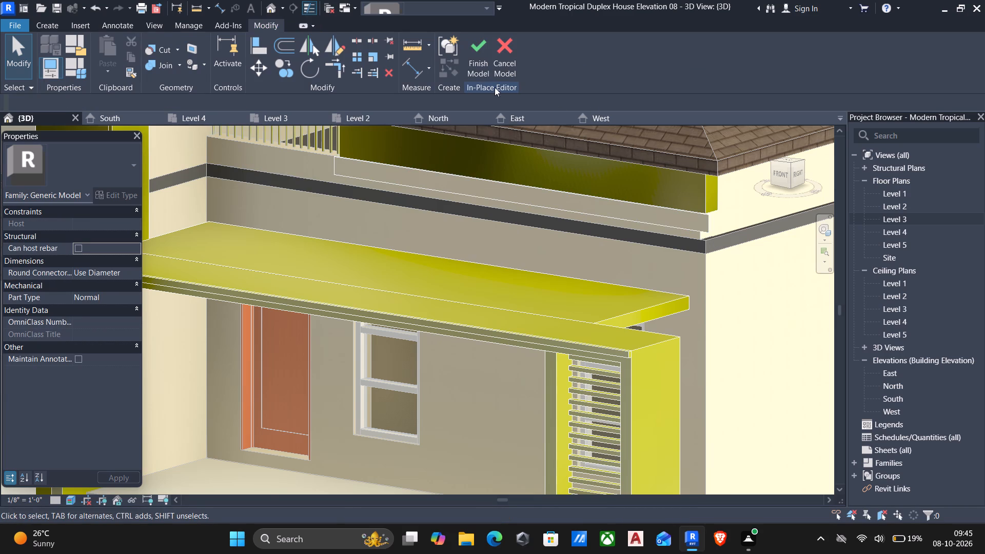
{"action": "left_click", "coordinate": [472, 42]}
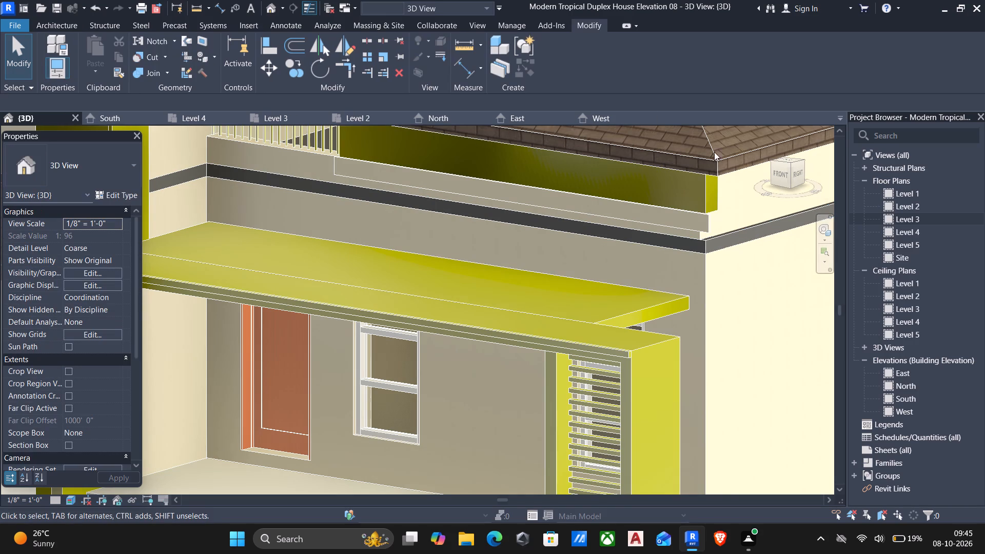
Assign the warm ivoary wall material to the structure layer of the exposed Level 3 slab's floor type, ground floor 6".
{"action": "left_click", "coordinate": [761, 224]}
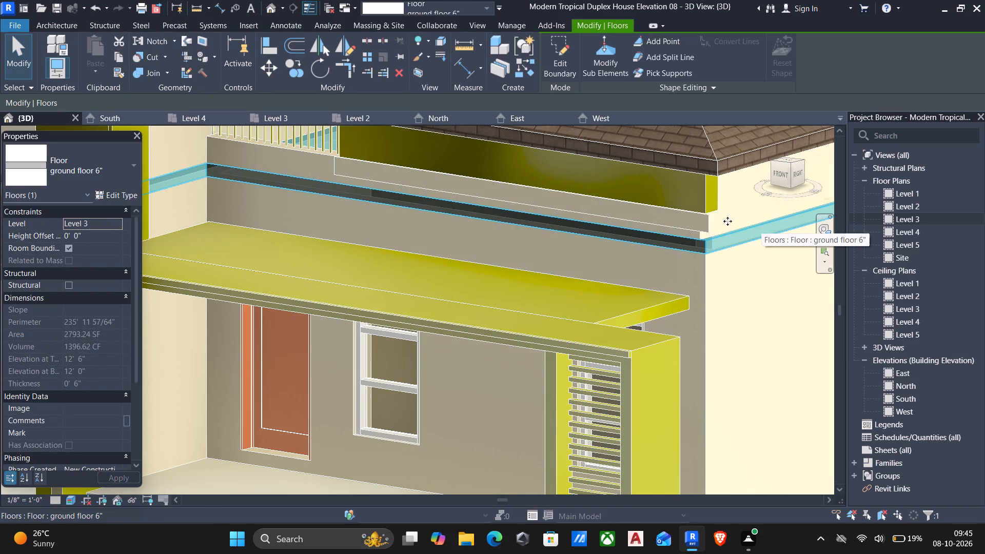
{"action": "left_click", "coordinate": [124, 191]}
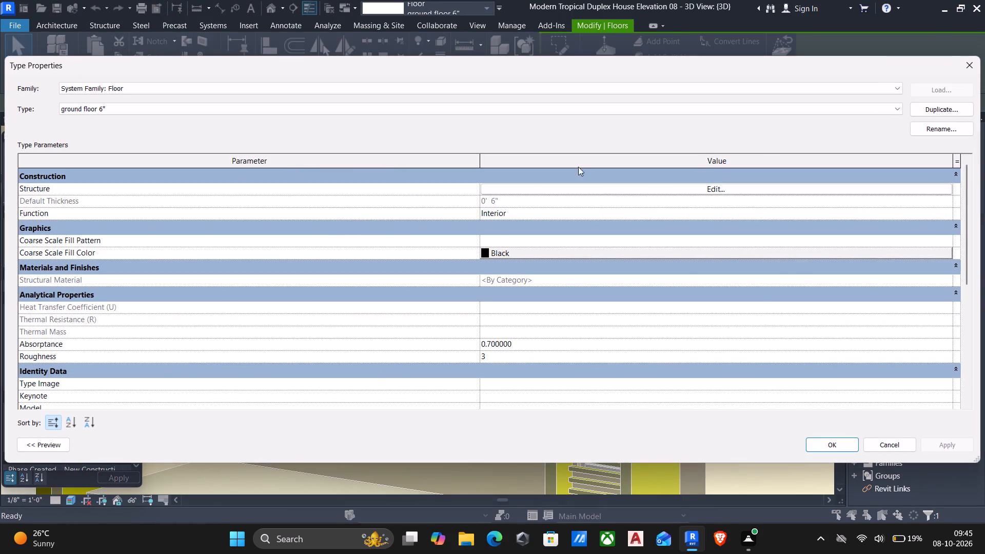
{"action": "left_click", "coordinate": [709, 191]}
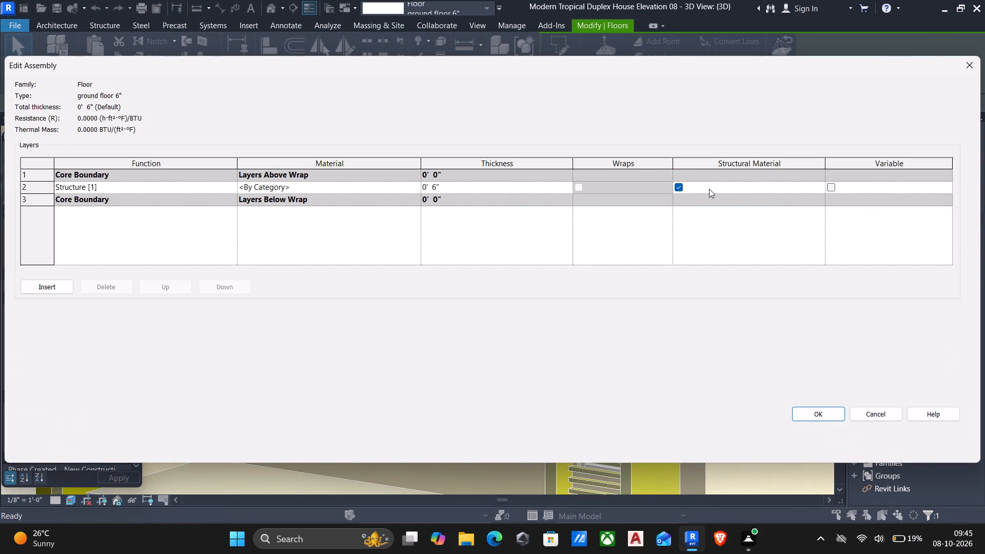
{"action": "left_click", "coordinate": [417, 187]}
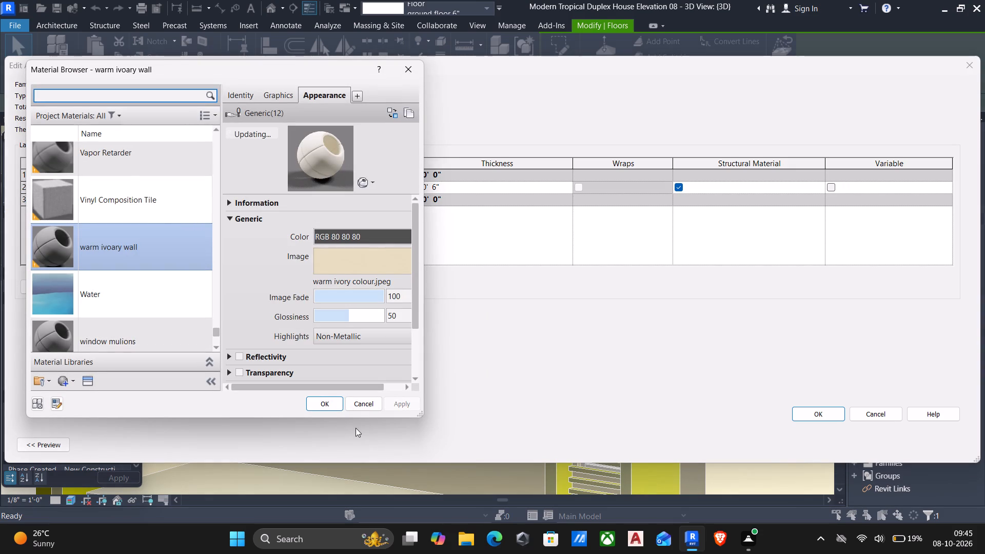
{"action": "left_click", "coordinate": [318, 406]}
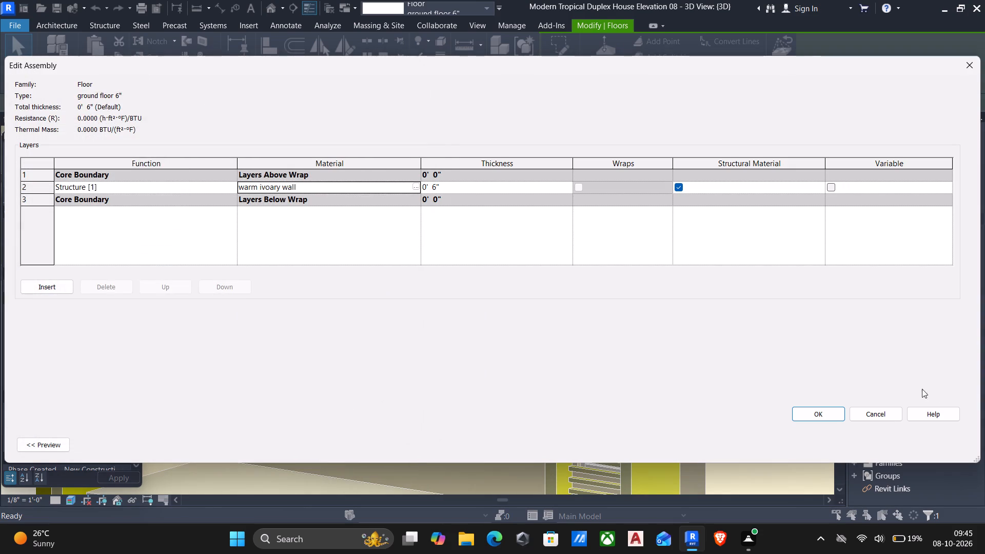
{"action": "left_click", "coordinate": [816, 415]}
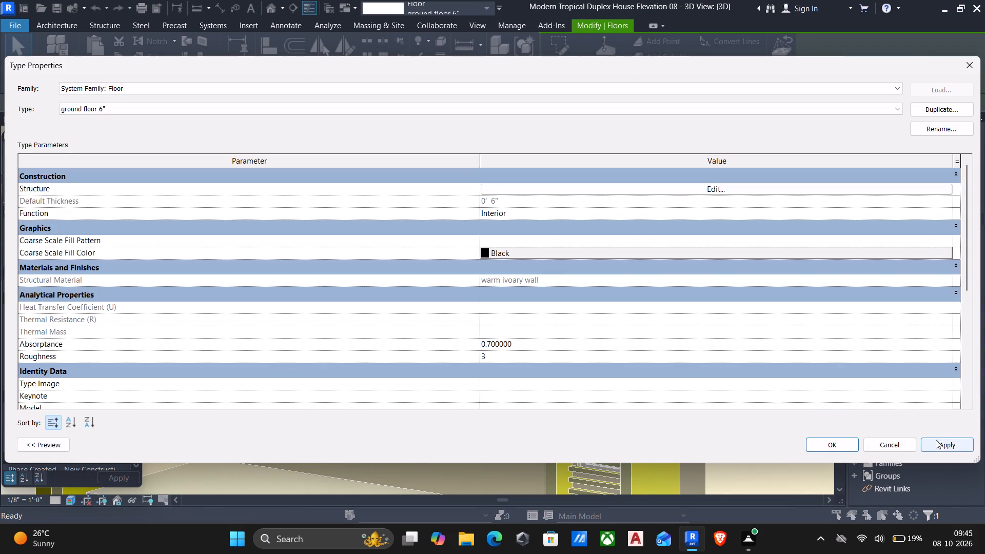
{"action": "left_click", "coordinate": [945, 443]}
{"action": "left_click", "coordinate": [836, 442]}
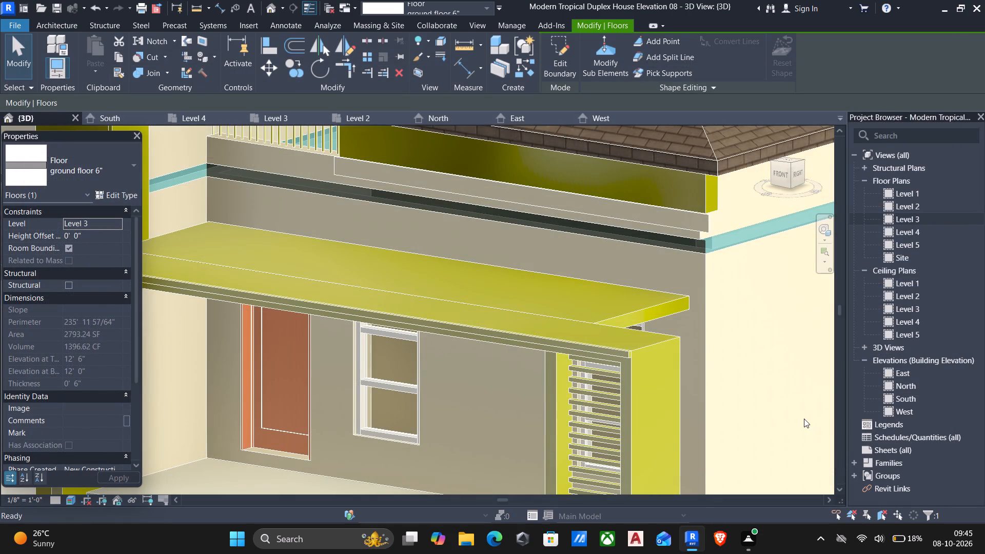
{"action": "scroll", "coordinate": [781, 396], "scroll_direction": "down", "scroll_amount": 4}
{"action": "key", "text": "Escape"}
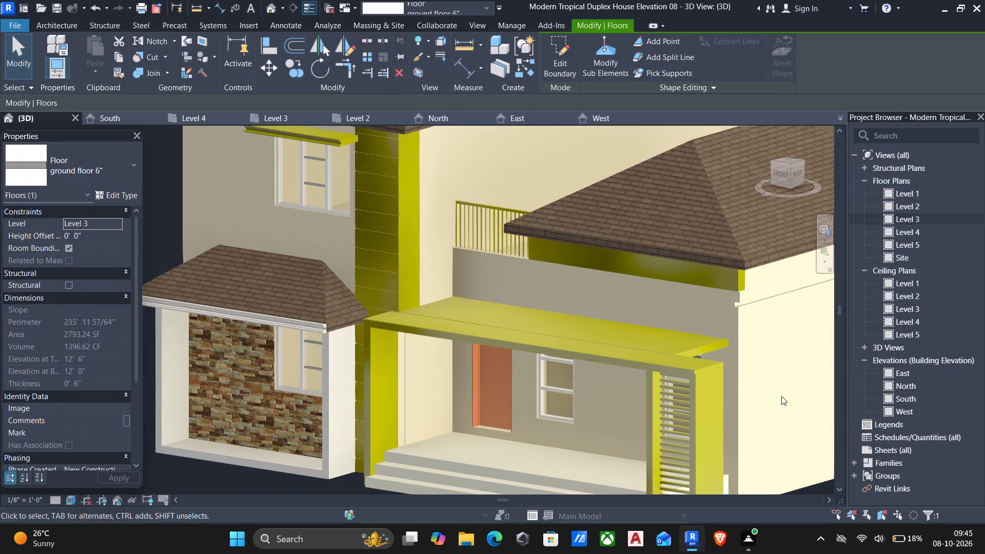
Examine the Level 3 slab edge at the front corner below the small hip roof and along the side wall.
{"action": "scroll", "coordinate": [781, 396], "scroll_direction": "down", "scroll_amount": 4}
{"action": "middle_click_drag", "start_coordinate": [773, 398], "coordinate": [653, 388]}
{"action": "scroll", "coordinate": [675, 320], "scroll_direction": "up", "scroll_amount": 4}
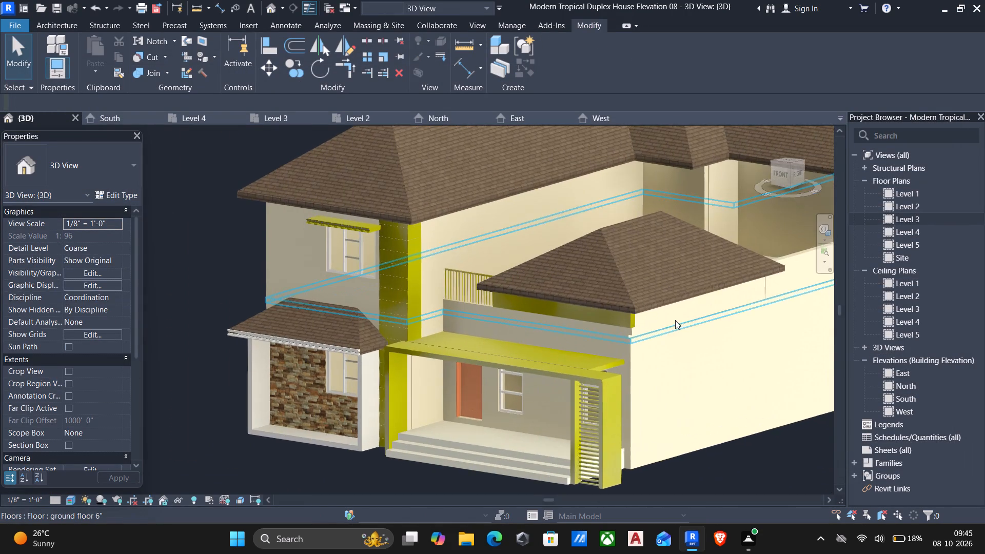
{"action": "scroll", "coordinate": [675, 320], "scroll_direction": "up", "scroll_amount": 3}
{"action": "scroll", "coordinate": [518, 321], "scroll_direction": "up", "scroll_amount": 6}
{"action": "scroll", "coordinate": [553, 337], "scroll_direction": "down", "scroll_amount": 6}
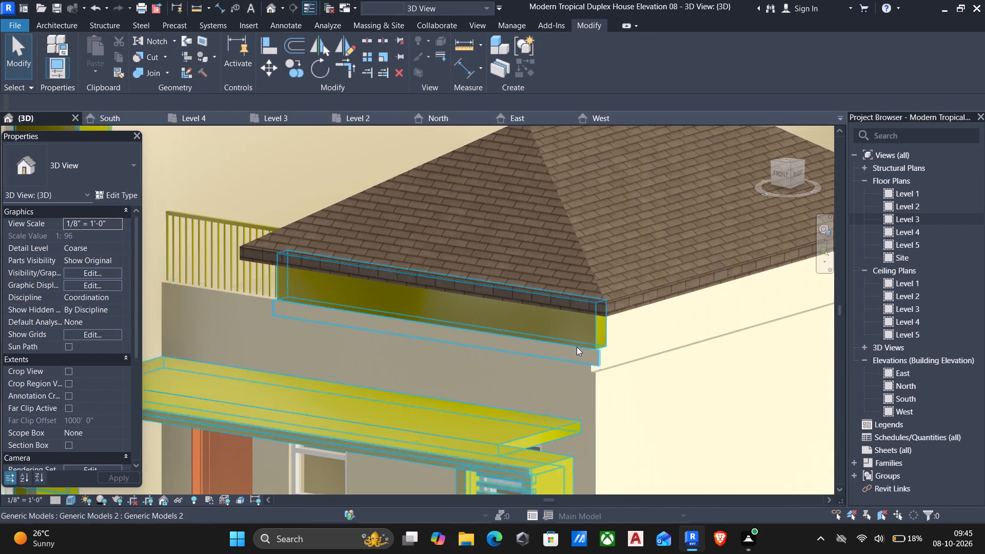
{"action": "scroll", "coordinate": [607, 351], "scroll_direction": "up", "scroll_amount": 7}
{"action": "scroll", "coordinate": [616, 362], "scroll_direction": "down", "scroll_amount": 3}
{"action": "middle_click", "coordinate": [616, 365]}
{"action": "scroll", "coordinate": [617, 365], "scroll_direction": "up", "scroll_amount": 4}
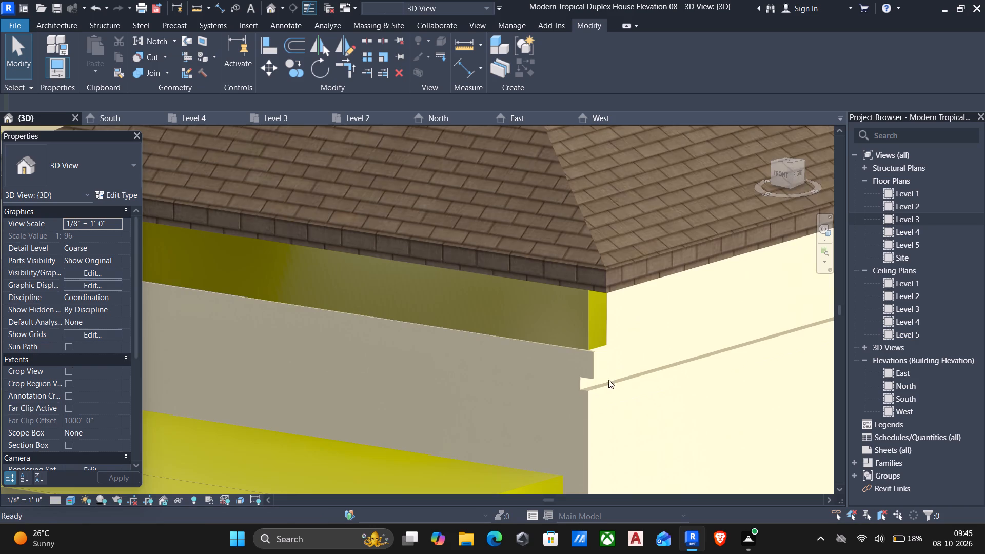
{"action": "scroll", "coordinate": [608, 380], "scroll_direction": "up", "scroll_amount": 2}
{"action": "left_click", "coordinate": [544, 386]}
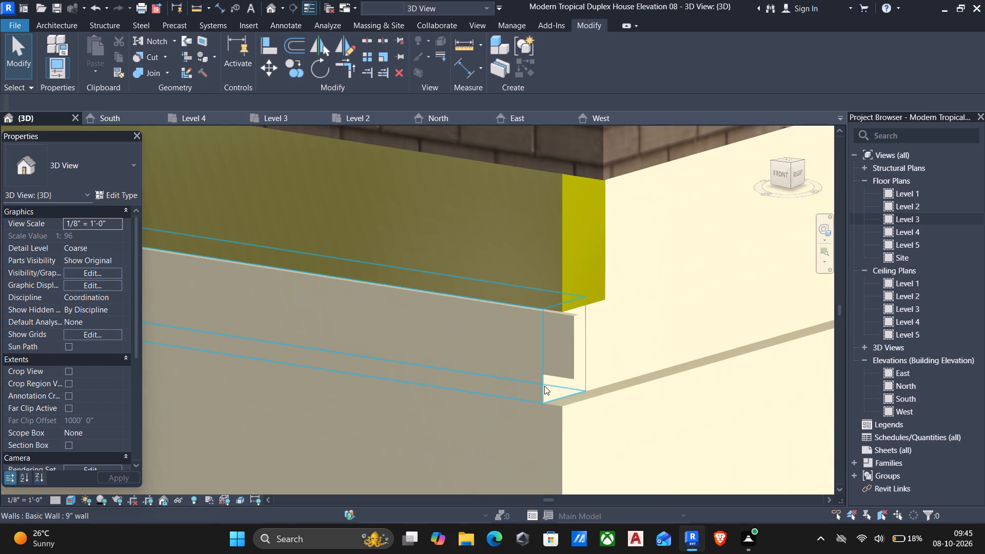
{"action": "key", "text": "Escape"}
{"action": "scroll", "coordinate": [595, 401], "scroll_direction": "down", "scroll_amount": 5}
{"action": "middle_click_drag", "start_coordinate": [622, 405], "coordinate": [585, 413], "text": "shift"}
{"action": "scroll", "coordinate": [568, 406], "scroll_direction": "down", "scroll_amount": 1}
{"action": "middle_click_drag", "start_coordinate": [568, 406], "coordinate": [280, 241]}
{"action": "scroll", "coordinate": [410, 270], "scroll_direction": "down", "scroll_amount": 5}
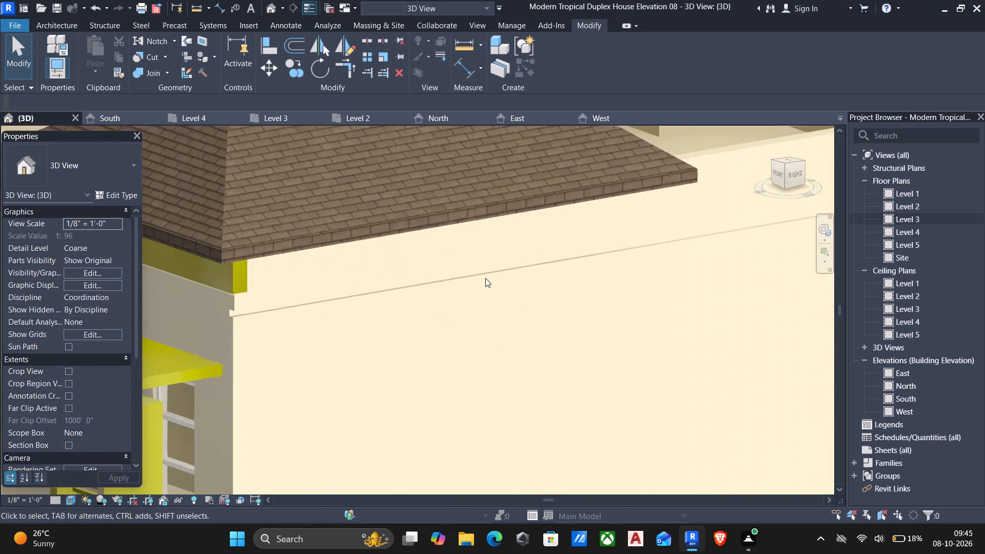
{"action": "scroll", "coordinate": [513, 285], "scroll_direction": "down", "scroll_amount": 6}
{"action": "scroll", "coordinate": [571, 296], "scroll_direction": "down", "scroll_amount": 5}
{"action": "scroll", "coordinate": [635, 302], "scroll_direction": "up", "scroll_amount": 7}
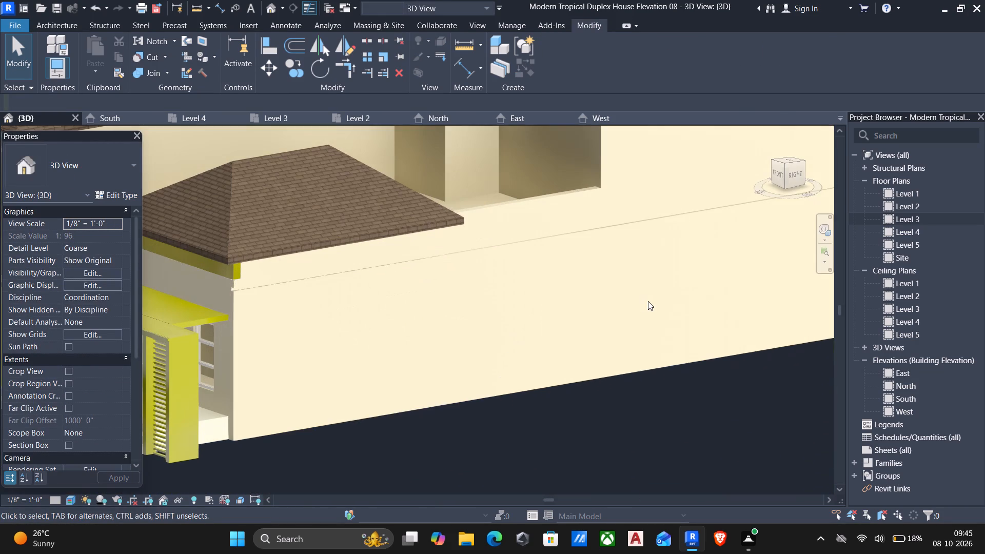
{"action": "scroll", "coordinate": [324, 285], "scroll_direction": "up", "scroll_amount": 6}
{"action": "scroll", "coordinate": [281, 283], "scroll_direction": "up", "scroll_amount": 4}
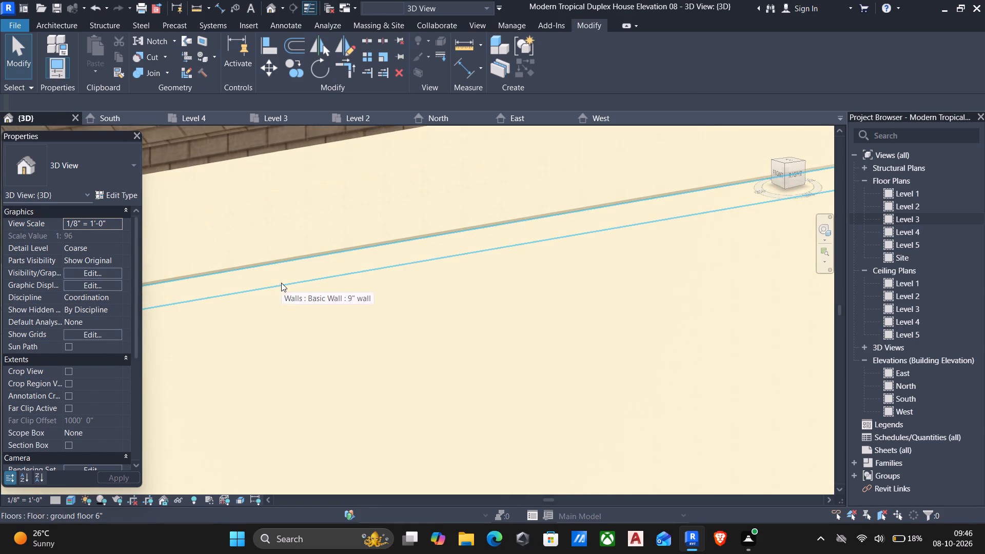
Edit the Level 3 slab's boundary in the Level 3 plan, aligning its long east line with the 9" wall's outer face, and finish the sketch.
{"action": "left_click", "coordinate": [281, 283]}
{"action": "scroll", "coordinate": [286, 283], "scroll_direction": "down", "scroll_amount": 5}
{"action": "middle_click_drag", "start_coordinate": [286, 283], "coordinate": [450, 290]}
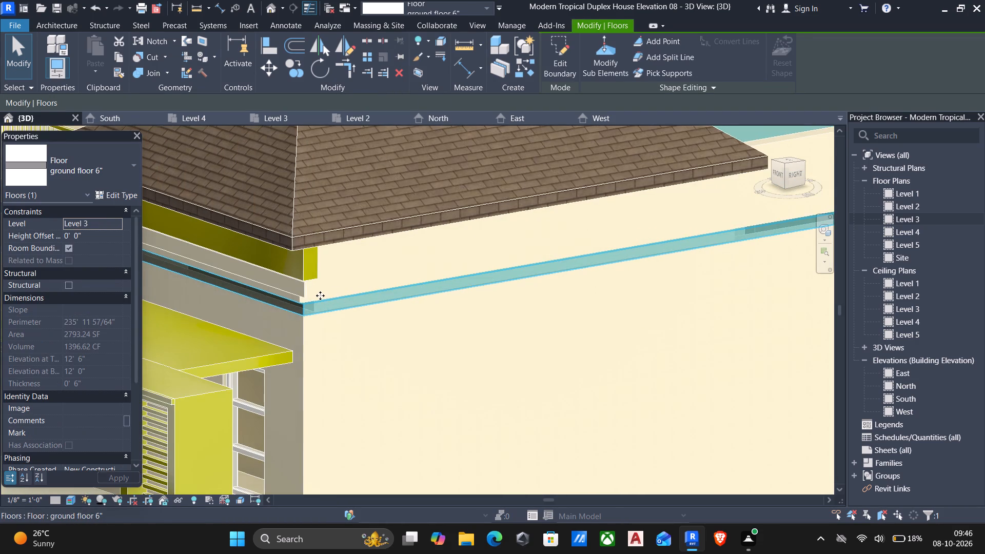
{"action": "scroll", "coordinate": [320, 295], "scroll_direction": "up", "scroll_amount": 3}
{"action": "left_click", "coordinate": [556, 39]}
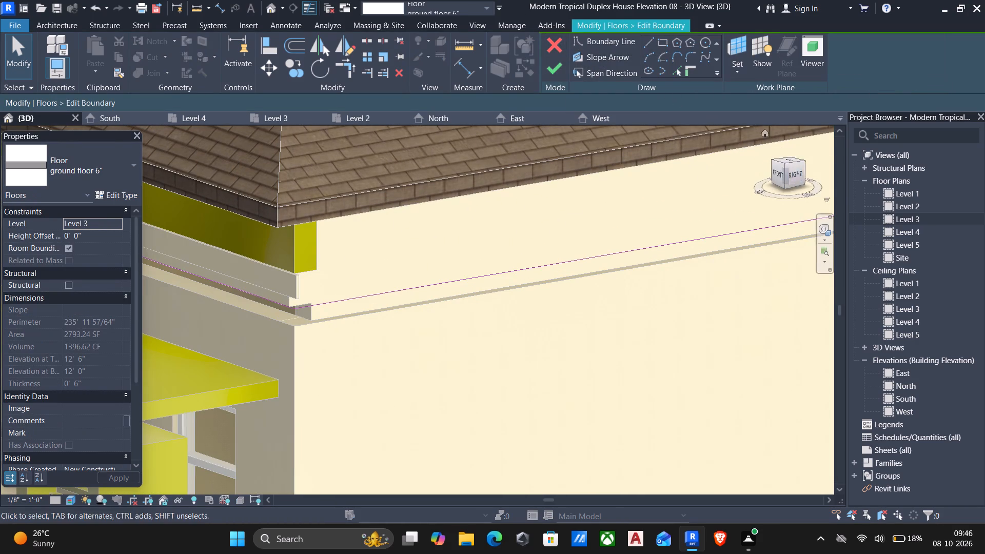
{"action": "double_click", "coordinate": [909, 217]}
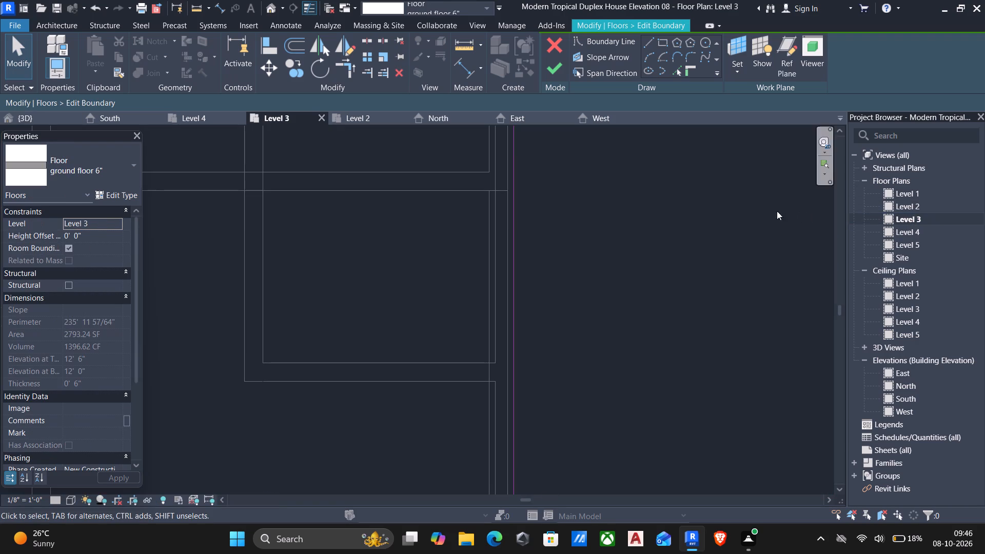
{"action": "scroll", "coordinate": [516, 210], "scroll_direction": "down", "scroll_amount": 5}
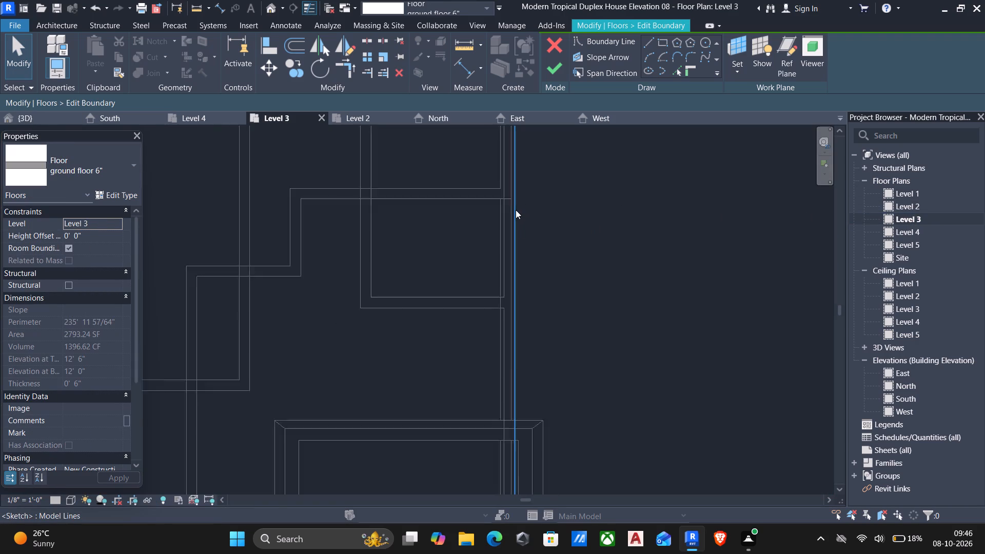
{"action": "scroll", "coordinate": [516, 210], "scroll_direction": "down", "scroll_amount": 7}
{"action": "scroll", "coordinate": [516, 210], "scroll_direction": "up", "scroll_amount": 11}
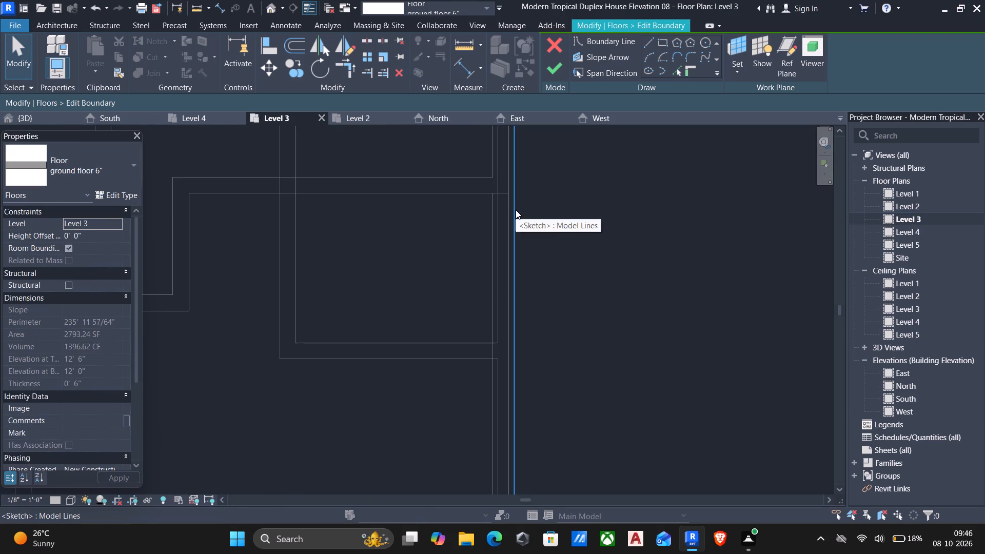
{"action": "scroll", "coordinate": [516, 210], "scroll_direction": "down", "scroll_amount": 11}
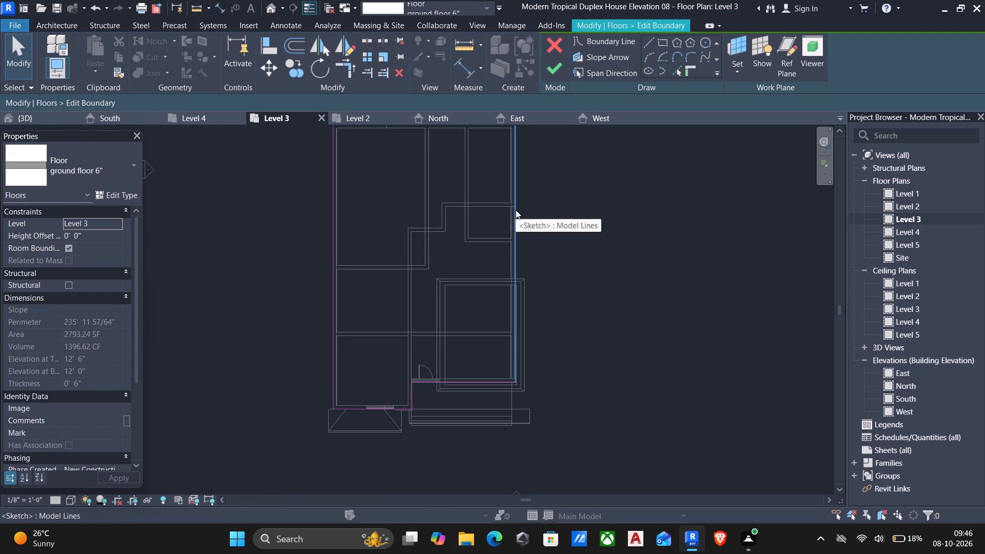
{"action": "scroll", "coordinate": [516, 210], "scroll_direction": "up", "scroll_amount": 4}
{"action": "left_click", "coordinate": [516, 210]}
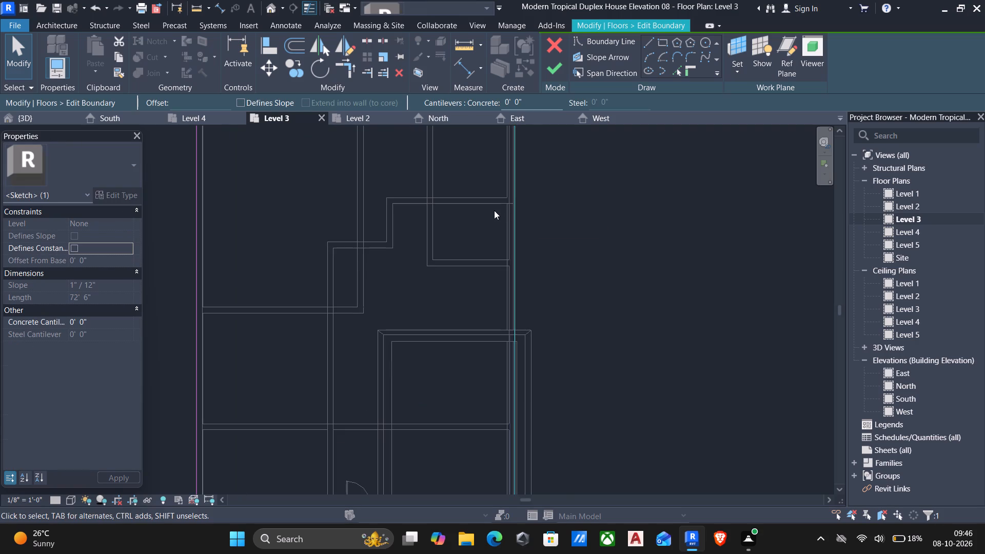
{"action": "scroll", "coordinate": [493, 210], "scroll_direction": "up", "scroll_amount": 5}
{"action": "type", "text": "al"}
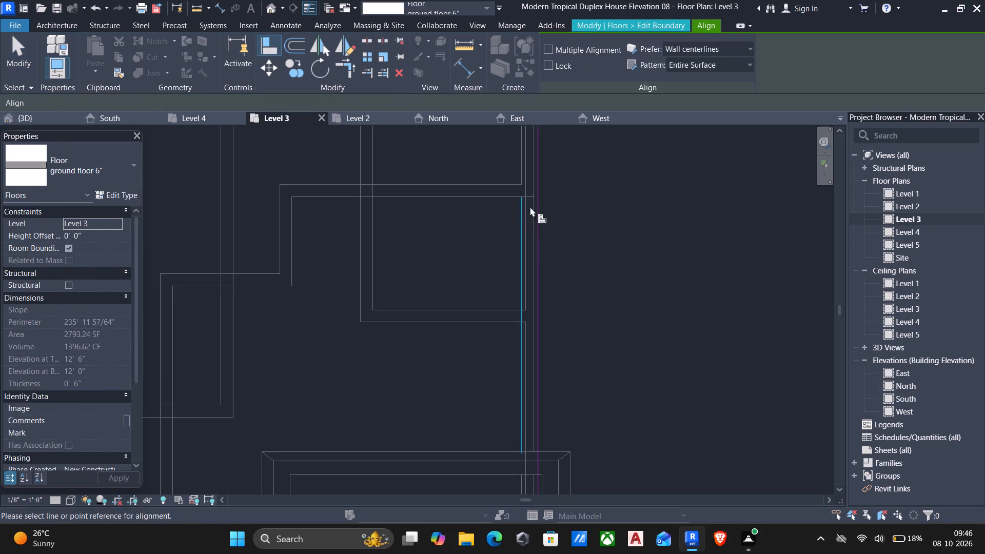
{"action": "scroll", "coordinate": [555, 211], "scroll_direction": "up", "scroll_amount": 4}
{"action": "left_click", "coordinate": [521, 207]}
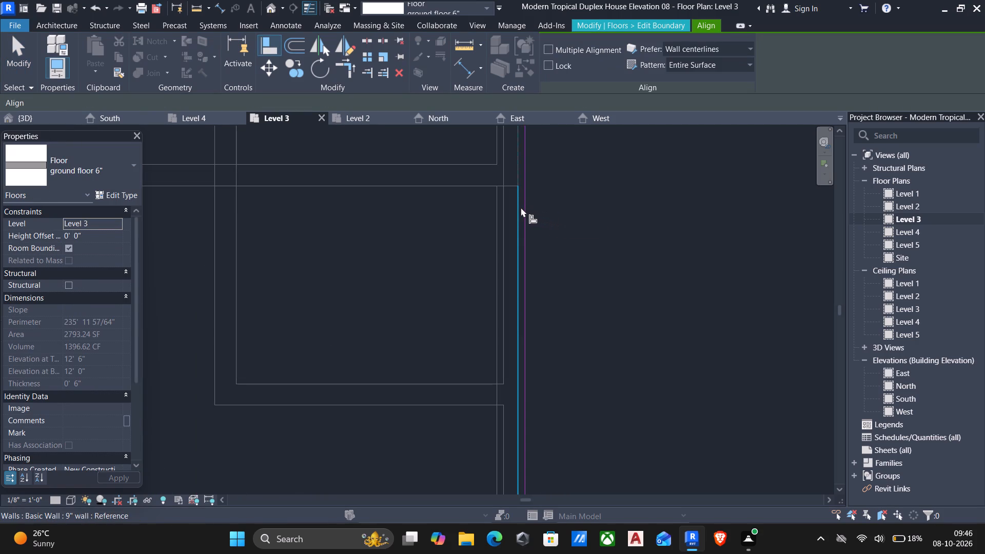
{"action": "left_click", "coordinate": [521, 207]}
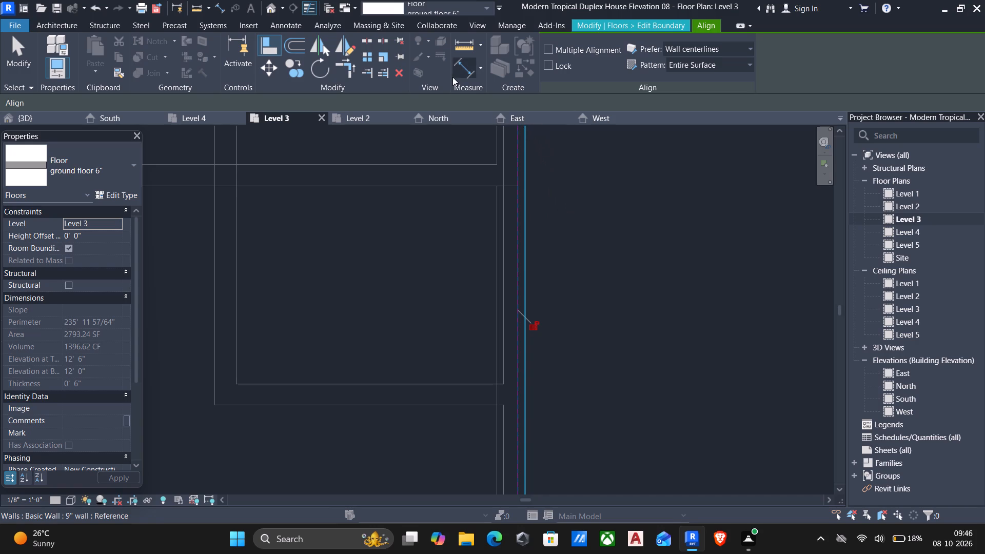
{"action": "left_click", "coordinate": [599, 24]}
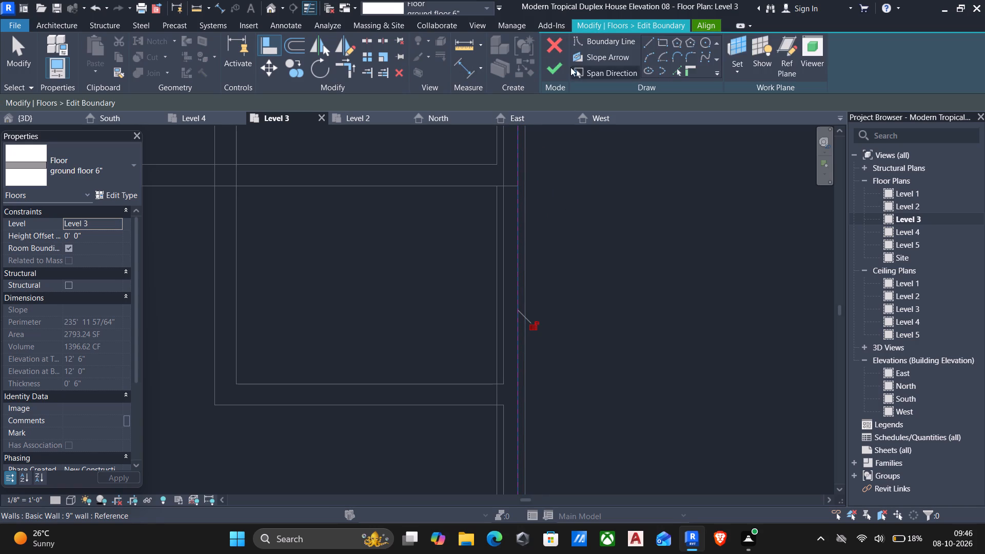
{"action": "left_click", "coordinate": [551, 69]}
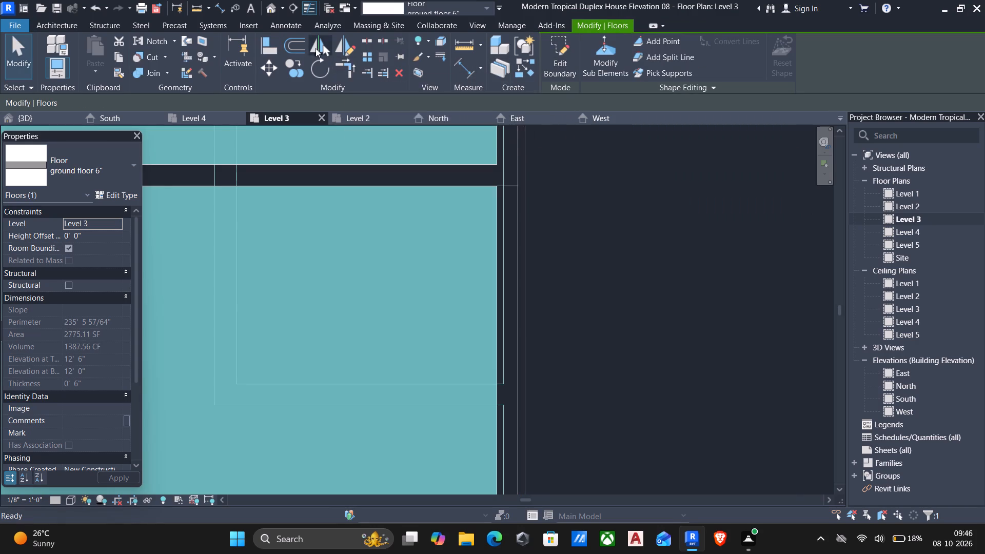
Examine the realigned slab edge against the side wall and front corner in the 3D view.
{"action": "left_click", "coordinate": [272, 7]}
{"action": "scroll", "coordinate": [411, 140], "scroll_direction": "down", "scroll_amount": 7}
{"action": "scroll", "coordinate": [421, 211], "scroll_direction": "up", "scroll_amount": 4}
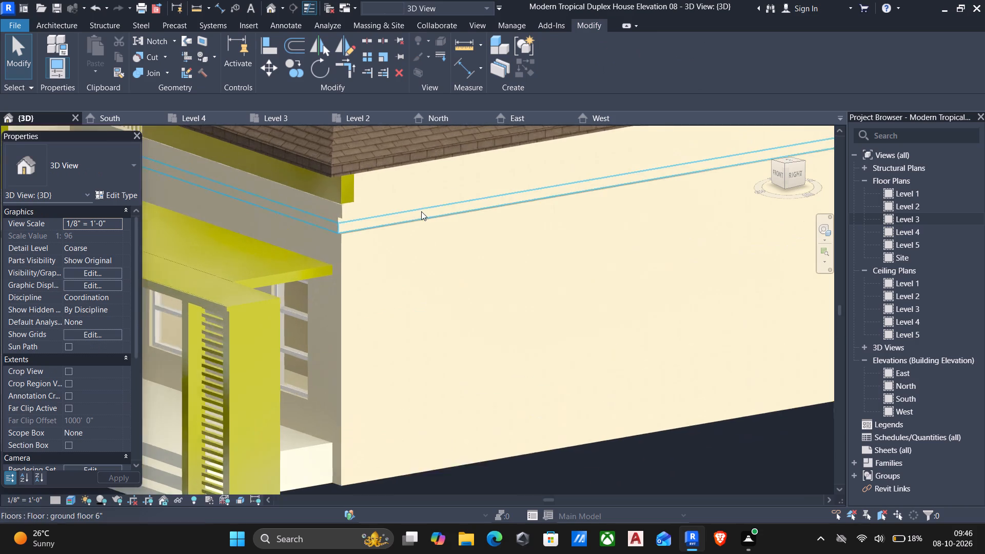
{"action": "scroll", "coordinate": [421, 211], "scroll_direction": "up", "scroll_amount": 2}
{"action": "scroll", "coordinate": [421, 212], "scroll_direction": "down", "scroll_amount": 6}
{"action": "middle_click_drag", "start_coordinate": [413, 225], "coordinate": [370, 364]}
{"action": "scroll", "coordinate": [372, 354], "scroll_direction": "up", "scroll_amount": 3}
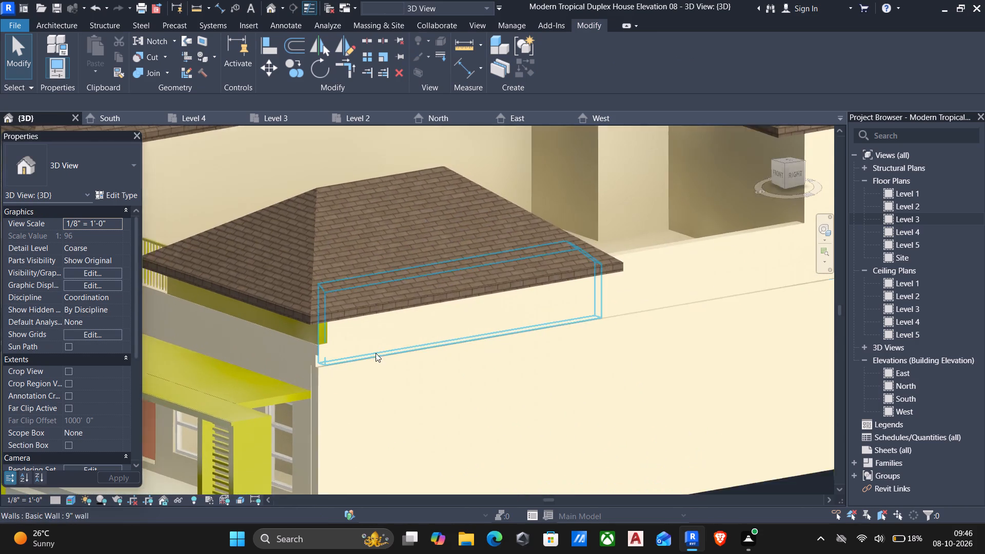
{"action": "scroll", "coordinate": [376, 353], "scroll_direction": "up", "scroll_amount": 2}
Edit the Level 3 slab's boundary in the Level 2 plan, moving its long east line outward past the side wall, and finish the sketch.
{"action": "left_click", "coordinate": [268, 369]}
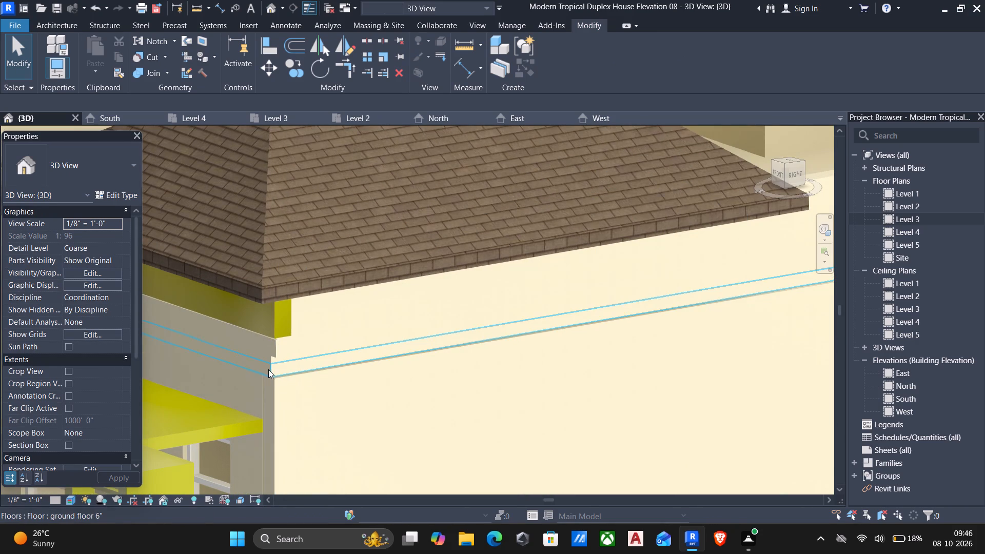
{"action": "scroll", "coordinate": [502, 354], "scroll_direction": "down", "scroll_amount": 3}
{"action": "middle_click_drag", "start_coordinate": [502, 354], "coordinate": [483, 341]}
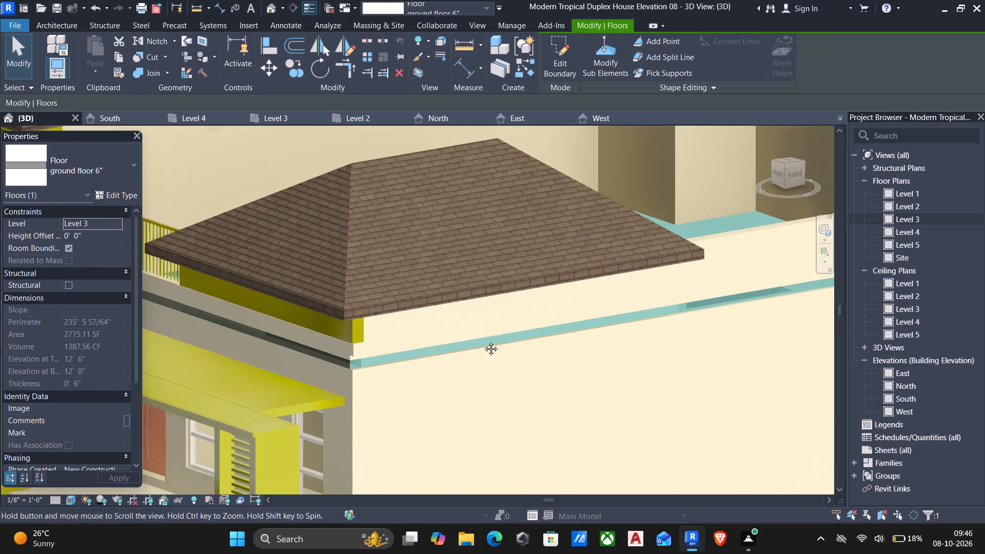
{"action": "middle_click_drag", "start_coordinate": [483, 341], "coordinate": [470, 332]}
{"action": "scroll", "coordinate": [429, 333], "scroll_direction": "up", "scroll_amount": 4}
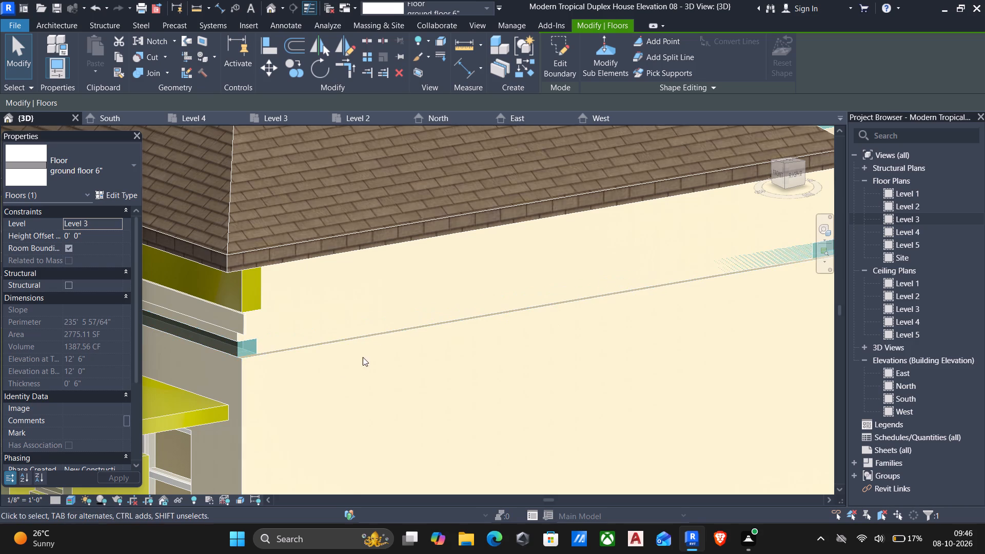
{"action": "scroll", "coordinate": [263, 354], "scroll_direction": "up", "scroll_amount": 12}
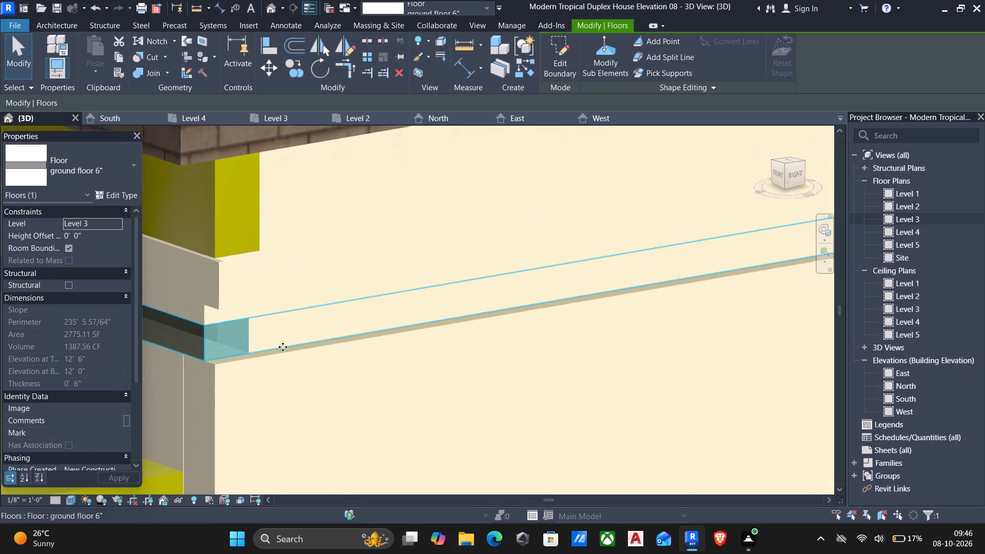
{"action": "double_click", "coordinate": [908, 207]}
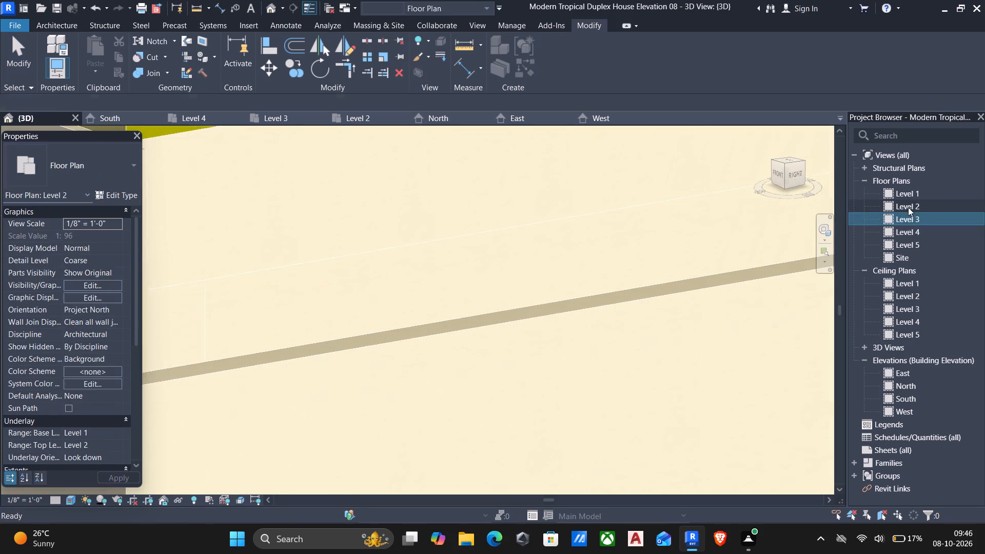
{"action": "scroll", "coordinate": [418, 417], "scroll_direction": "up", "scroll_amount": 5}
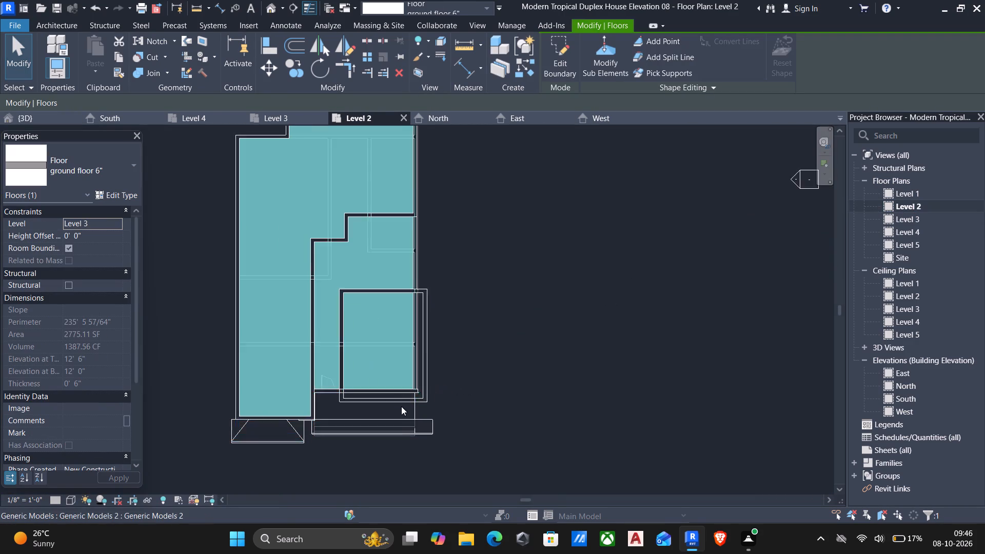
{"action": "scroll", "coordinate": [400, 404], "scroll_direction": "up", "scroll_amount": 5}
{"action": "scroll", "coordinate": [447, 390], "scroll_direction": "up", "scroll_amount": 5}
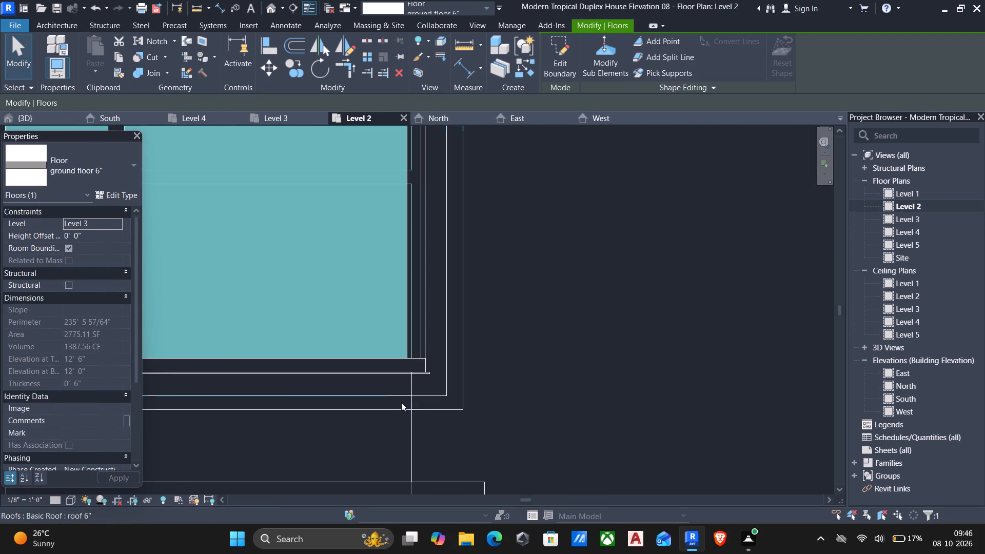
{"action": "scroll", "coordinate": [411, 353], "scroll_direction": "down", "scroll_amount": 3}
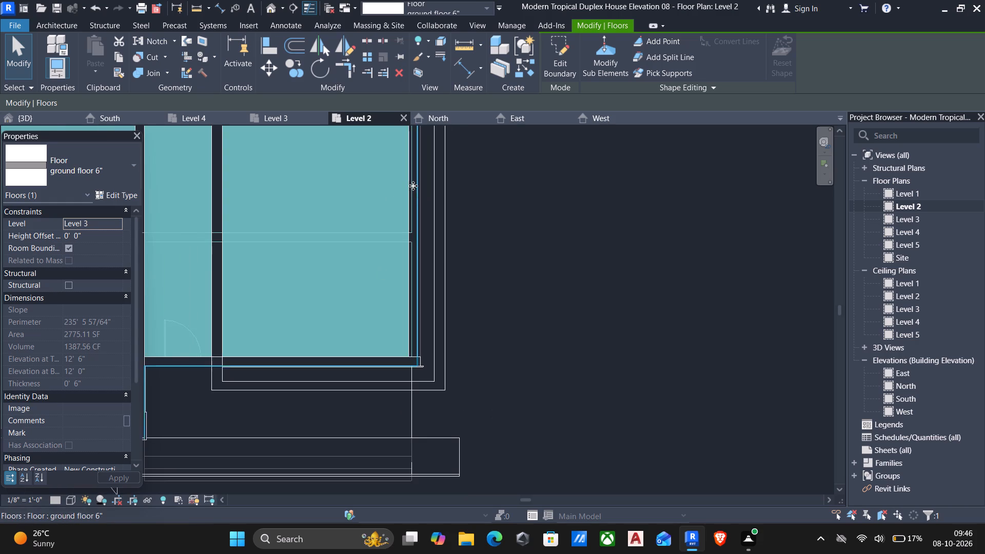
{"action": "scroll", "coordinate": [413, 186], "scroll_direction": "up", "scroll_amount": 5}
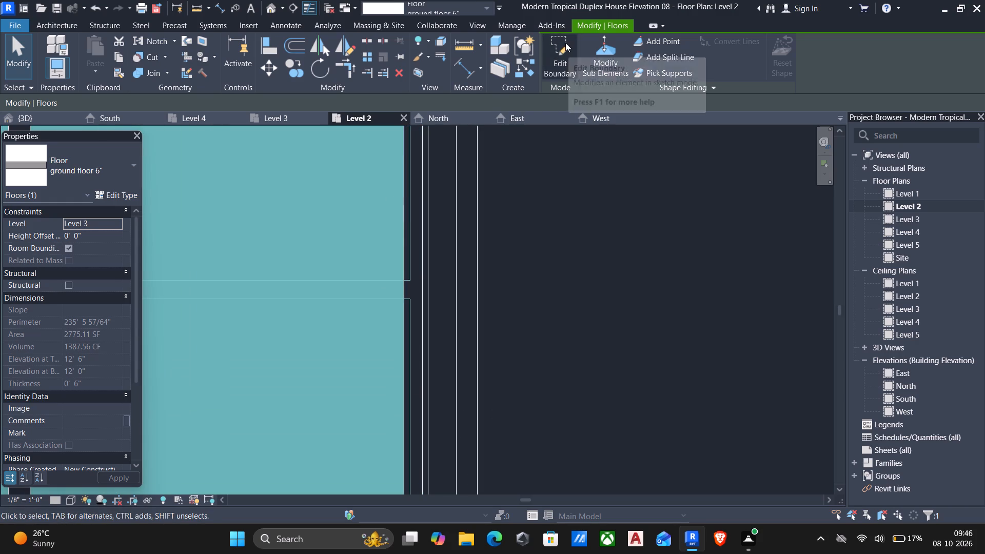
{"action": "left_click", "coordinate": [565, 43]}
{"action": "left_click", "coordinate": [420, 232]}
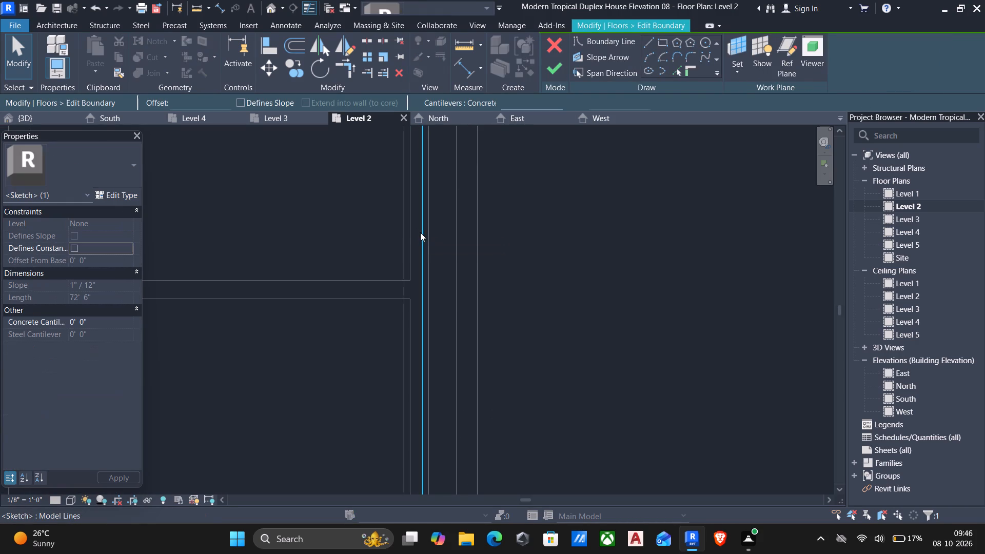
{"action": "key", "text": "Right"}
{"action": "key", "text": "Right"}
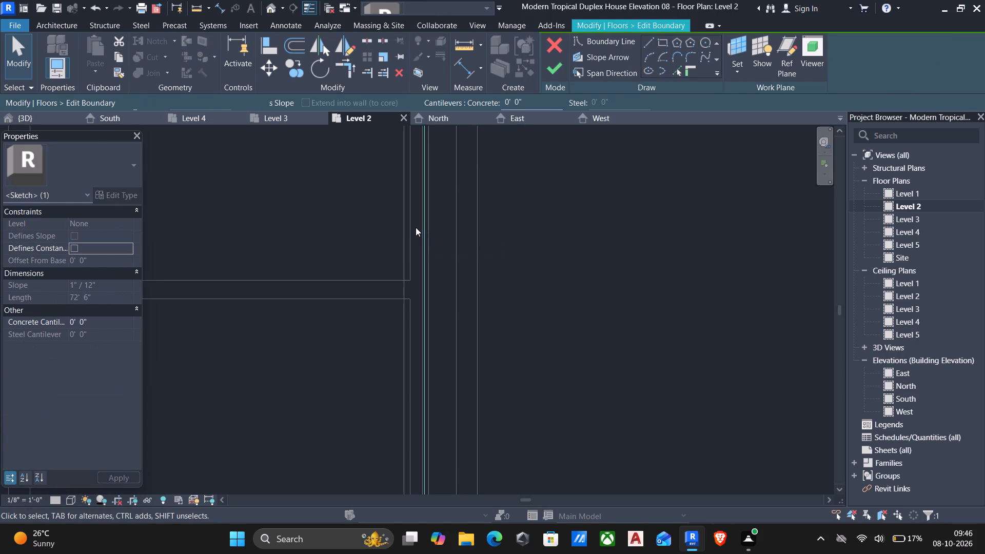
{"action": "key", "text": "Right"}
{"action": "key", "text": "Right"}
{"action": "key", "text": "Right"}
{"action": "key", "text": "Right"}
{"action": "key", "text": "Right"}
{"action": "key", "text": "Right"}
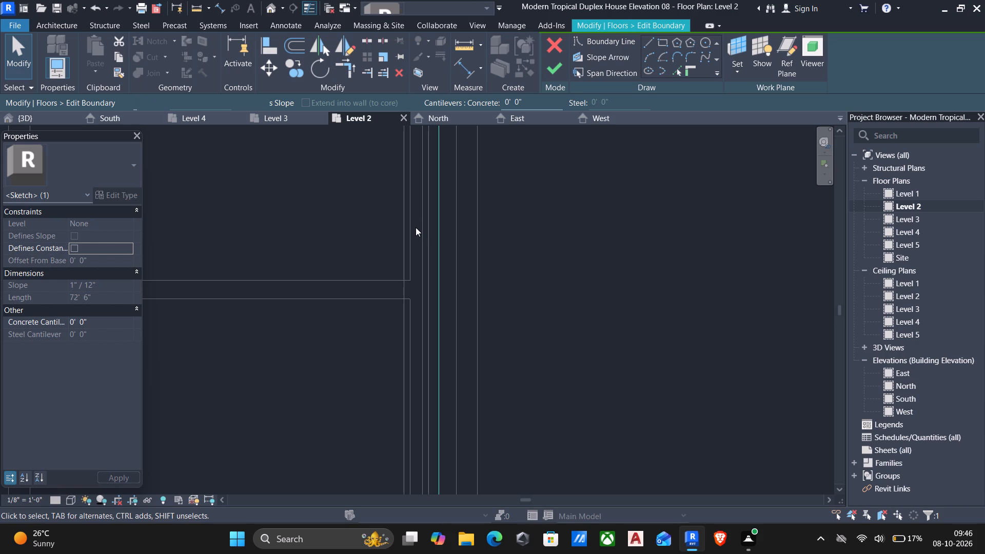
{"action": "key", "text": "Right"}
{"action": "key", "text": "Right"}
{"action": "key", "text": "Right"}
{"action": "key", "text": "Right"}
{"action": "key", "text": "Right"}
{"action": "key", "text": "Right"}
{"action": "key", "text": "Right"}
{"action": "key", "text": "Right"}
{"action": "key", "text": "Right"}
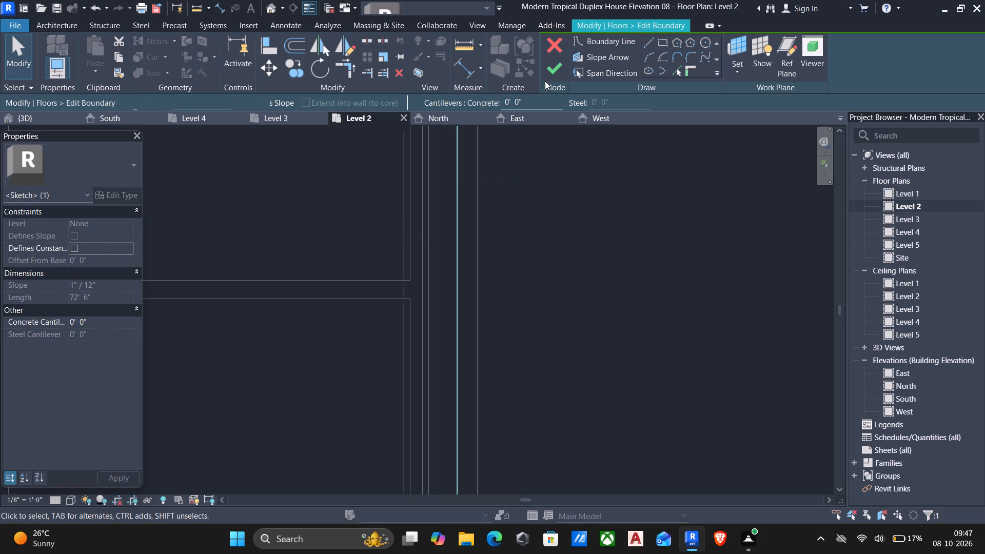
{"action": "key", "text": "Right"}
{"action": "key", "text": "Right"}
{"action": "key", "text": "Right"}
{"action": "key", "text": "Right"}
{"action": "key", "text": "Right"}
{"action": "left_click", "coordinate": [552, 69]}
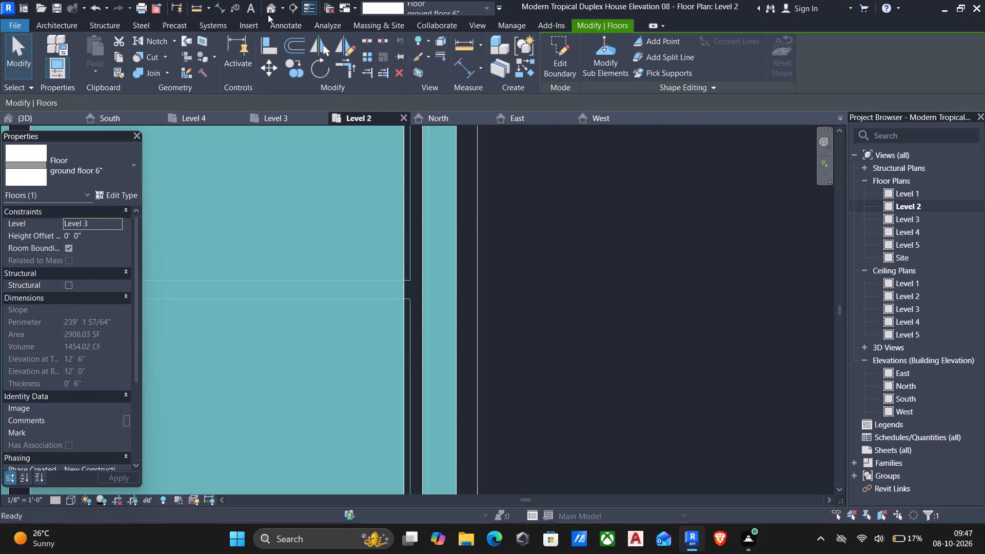
Align the projecting side face of the Level 3 slab with the side wall's outer face in the 3D view.
{"action": "left_click", "coordinate": [271, 11]}
{"action": "scroll", "coordinate": [573, 281], "scroll_direction": "down", "scroll_amount": 7}
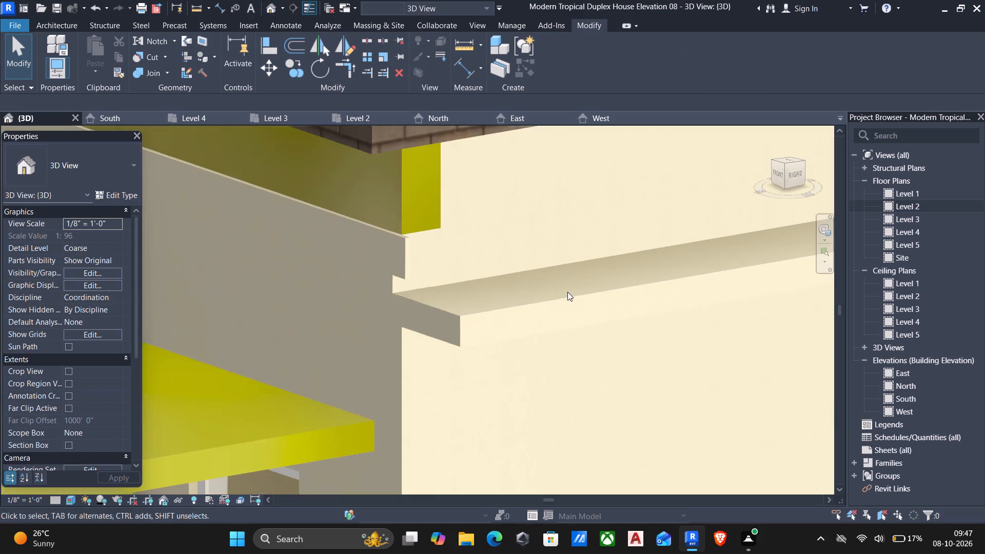
{"action": "scroll", "coordinate": [567, 296], "scroll_direction": "down", "scroll_amount": 6}
{"action": "middle_click_drag", "start_coordinate": [568, 305], "coordinate": [601, 296], "text": "shift"}
{"action": "scroll", "coordinate": [601, 296], "scroll_direction": "up", "scroll_amount": 1, "text": "shift"}
{"action": "scroll", "coordinate": [601, 296], "scroll_direction": "down", "scroll_amount": 4}
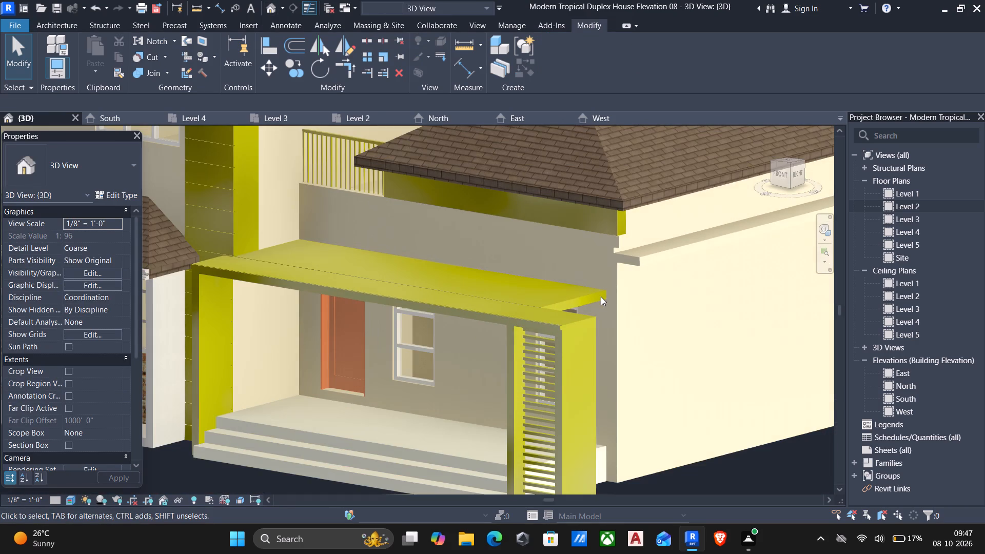
{"action": "type", "text": "al"}
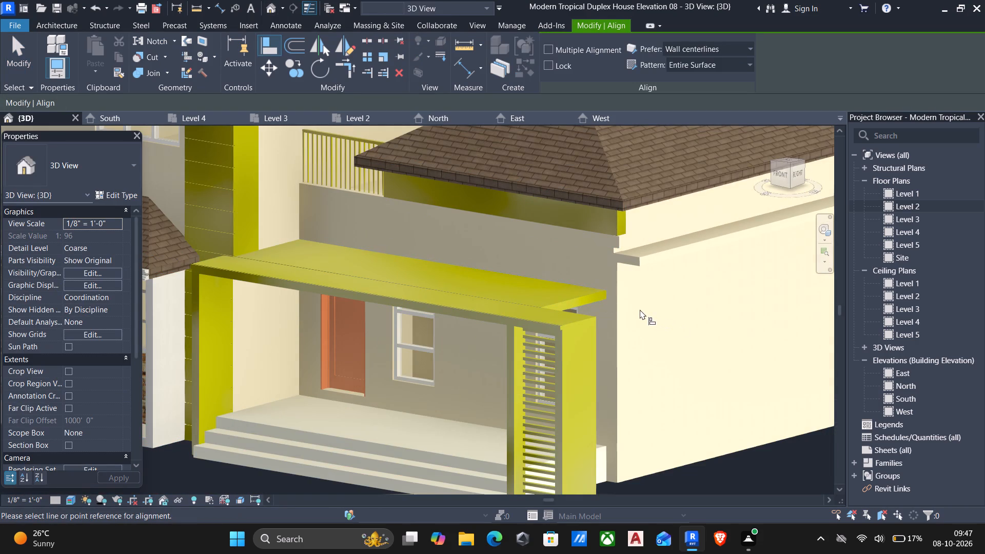
{"action": "left_click_drag", "start_coordinate": [618, 301], "coordinate": [621, 292]}
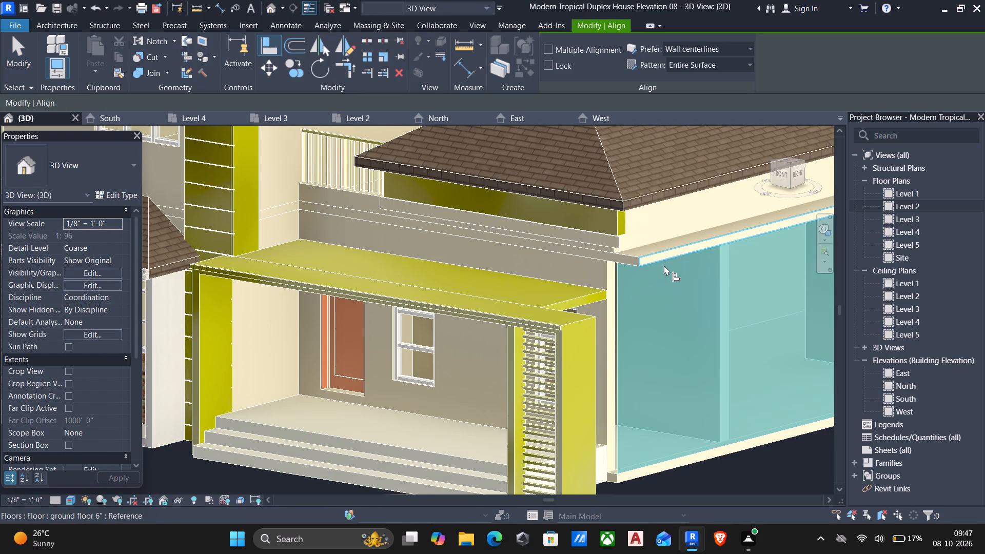
{"action": "left_click", "coordinate": [655, 259]}
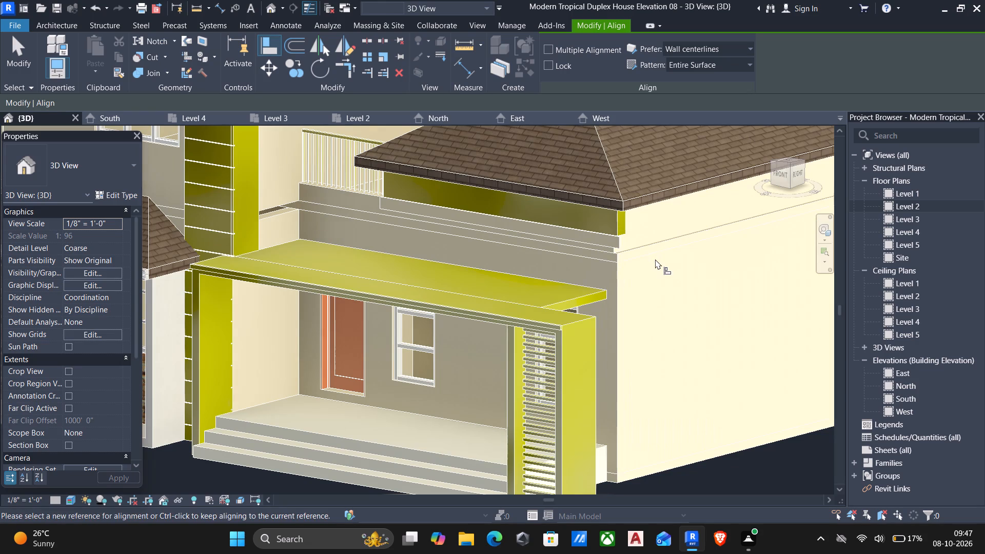
Examine the aligned slab edge at the front corner and along the side wall below the small hip roof.
{"action": "scroll", "coordinate": [646, 249], "scroll_direction": "up", "scroll_amount": 11}
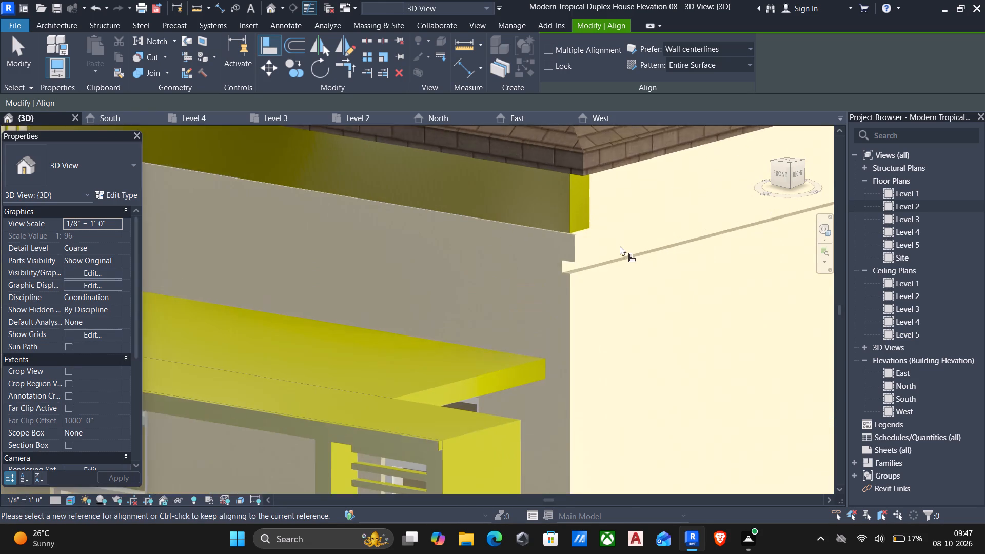
{"action": "scroll", "coordinate": [531, 267], "scroll_direction": "up", "scroll_amount": 5}
{"action": "scroll", "coordinate": [591, 265], "scroll_direction": "down", "scroll_amount": 5}
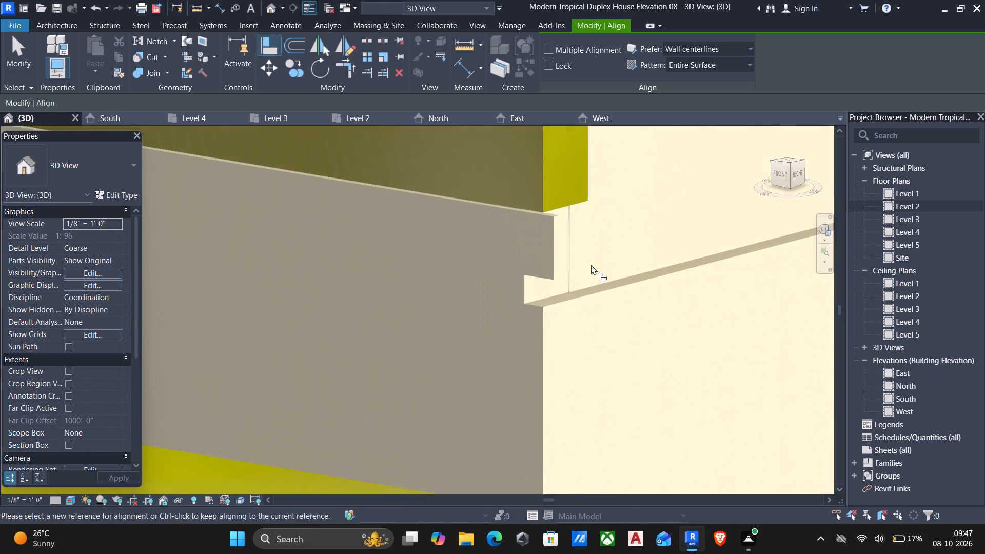
{"action": "scroll", "coordinate": [585, 273], "scroll_direction": "down", "scroll_amount": 6}
{"action": "middle_click_drag", "start_coordinate": [584, 273], "coordinate": [506, 288], "text": "shift"}
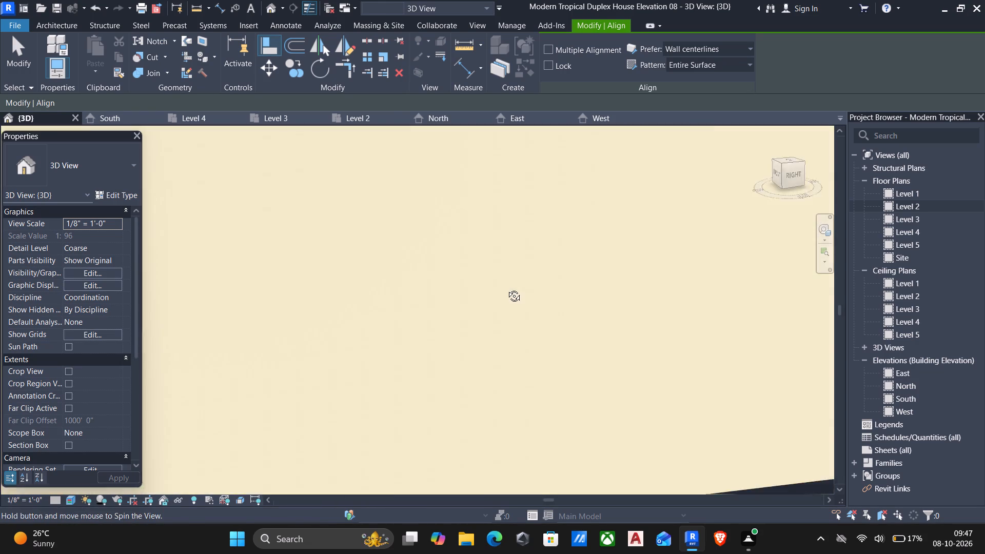
{"action": "middle_click_drag", "start_coordinate": [506, 288], "coordinate": [506, 289], "text": "shift"}
{"action": "scroll", "coordinate": [504, 289], "scroll_direction": "down", "scroll_amount": 11}
{"action": "middle_click_drag", "start_coordinate": [480, 283], "coordinate": [489, 294]}
{"action": "scroll", "coordinate": [361, 270], "scroll_direction": "up", "scroll_amount": 5}
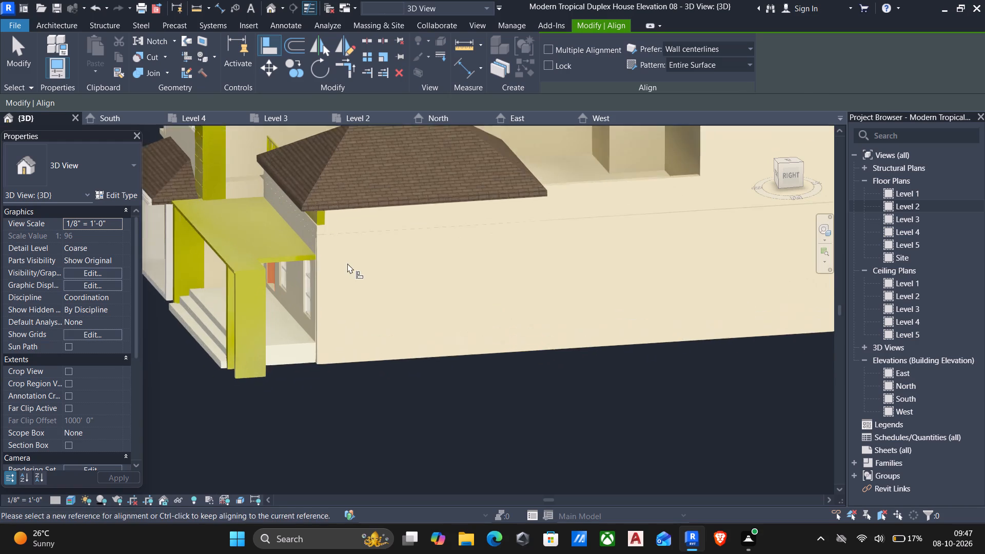
{"action": "scroll", "coordinate": [286, 214], "scroll_direction": "up", "scroll_amount": 12}
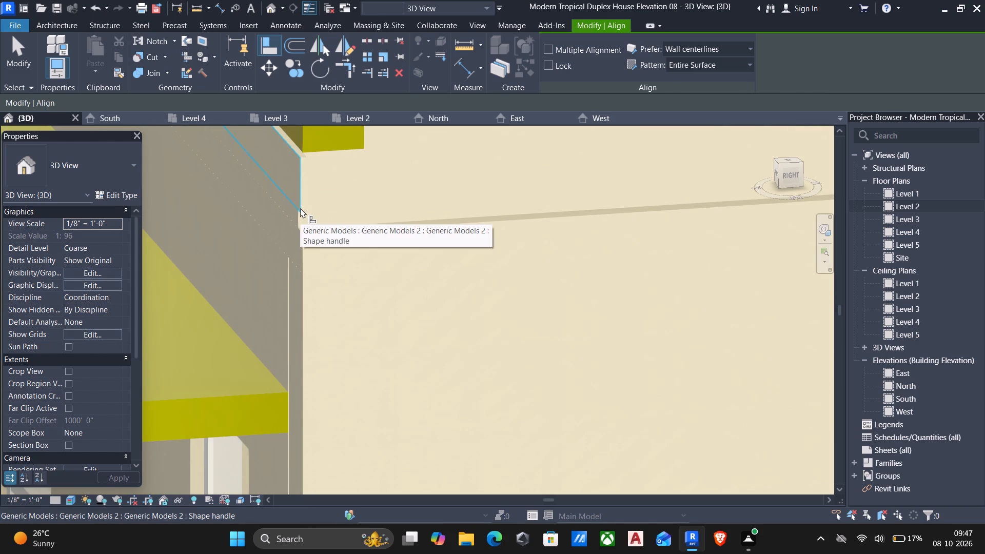
{"action": "key", "text": "Escape"}
{"action": "scroll", "coordinate": [329, 206], "scroll_direction": "down", "scroll_amount": 5}
{"action": "middle_click_drag", "start_coordinate": [340, 220], "coordinate": [357, 320]}
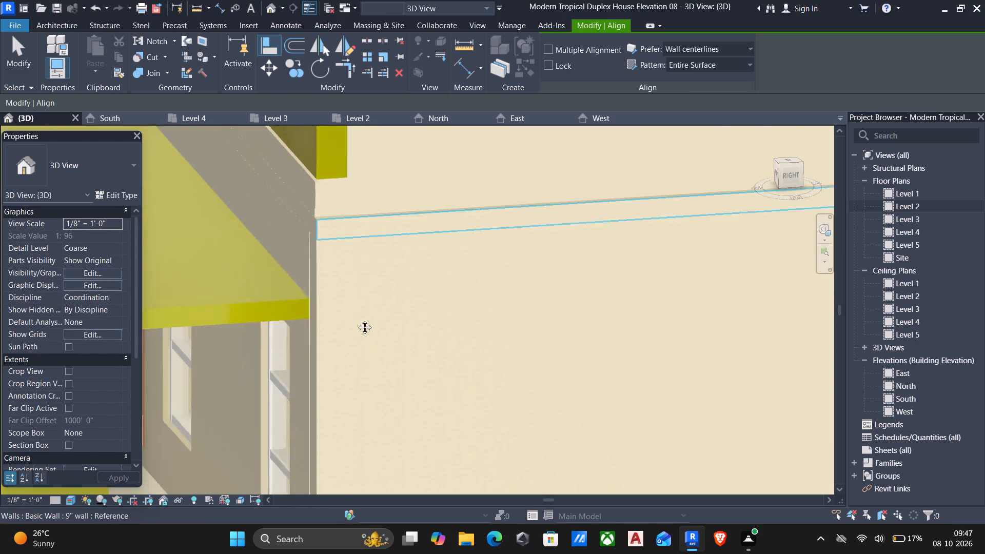
{"action": "middle_click_drag", "start_coordinate": [357, 320], "coordinate": [414, 379]}
{"action": "left_click", "coordinate": [394, 310]}
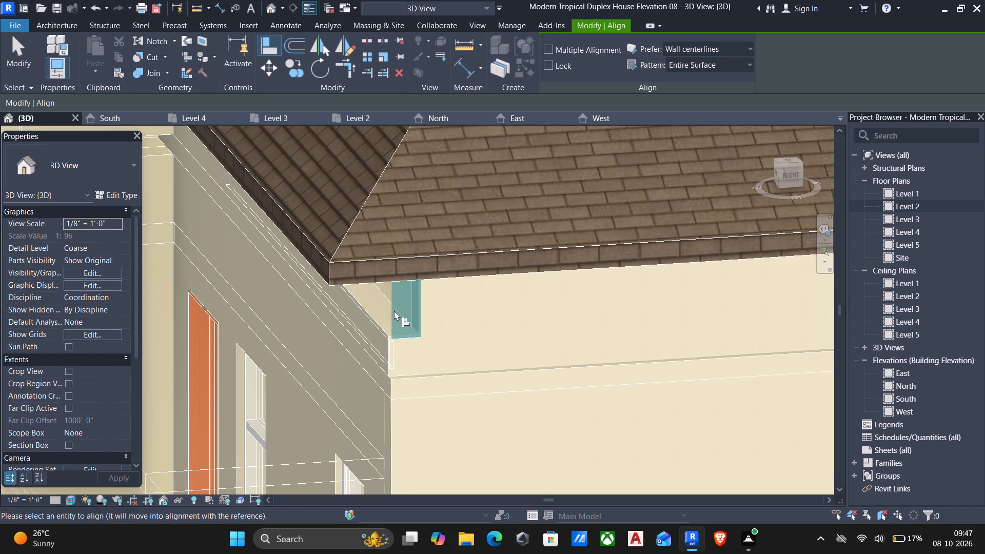
{"action": "key", "text": "Escape"}
Edit the in-place model and create a new material named wood balcony for the band extrusion beneath the small hip roof.
{"action": "left_click", "coordinate": [394, 310]}
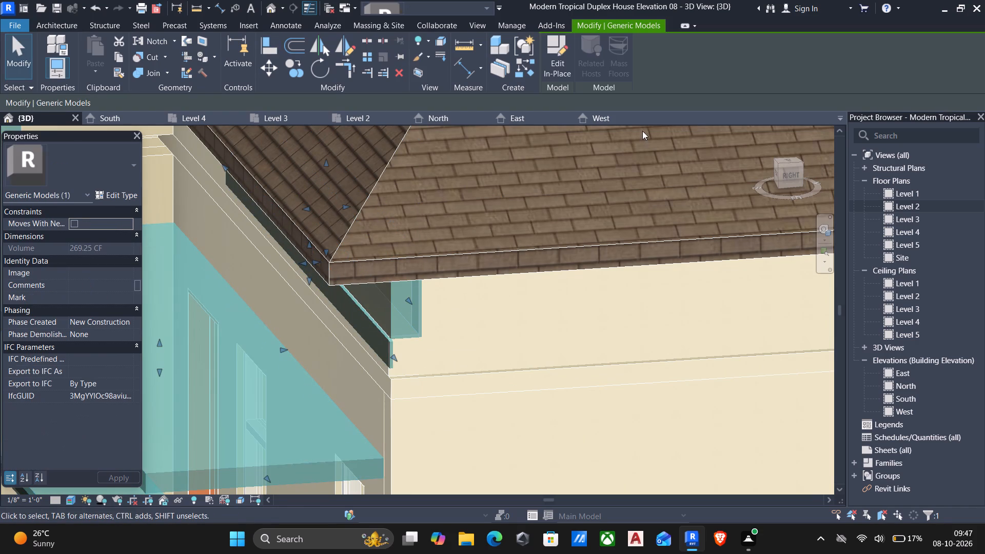
{"action": "left_click", "coordinate": [561, 43]}
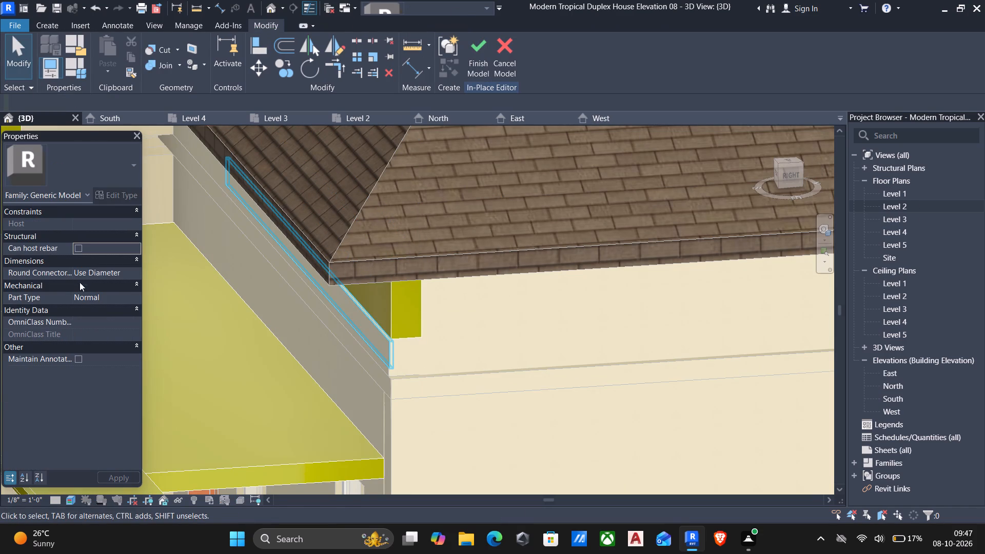
{"action": "left_click", "coordinate": [393, 303]}
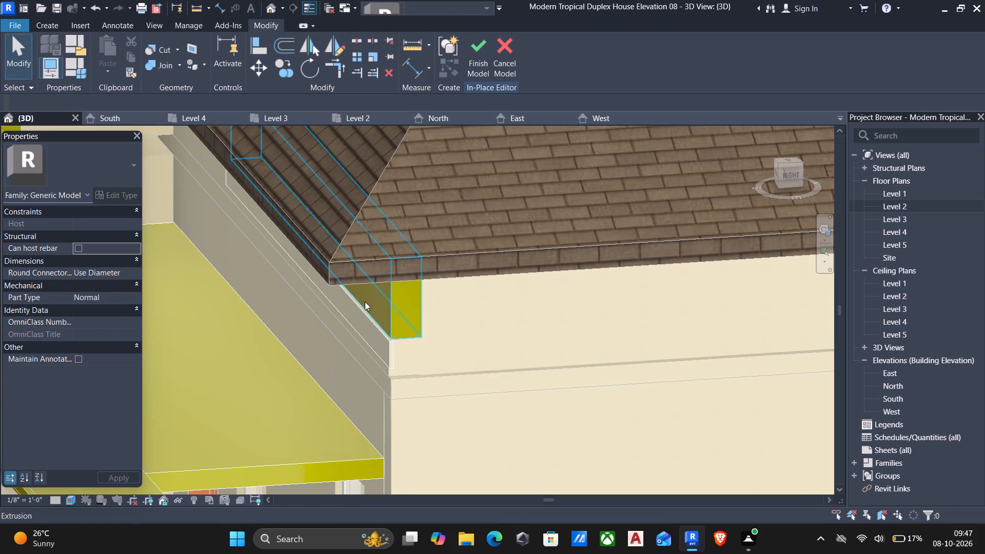
{"action": "left_click", "coordinate": [126, 309]}
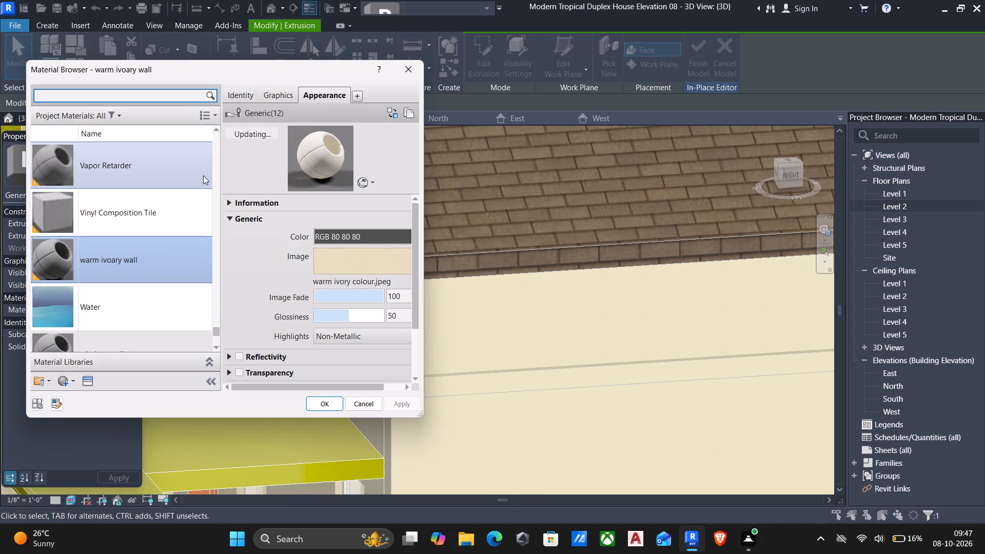
{"action": "left_click", "coordinate": [60, 379]}
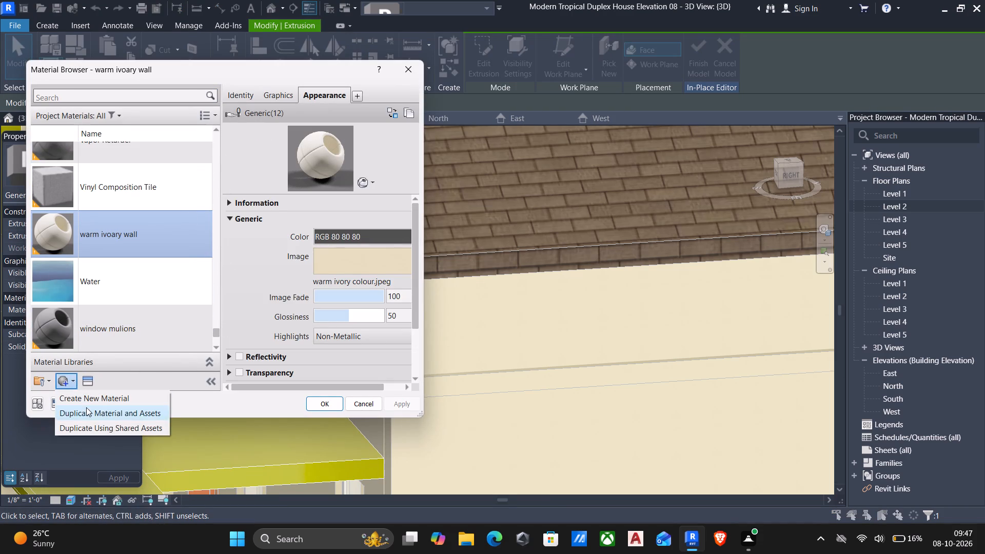
{"action": "left_click", "coordinate": [85, 397]}
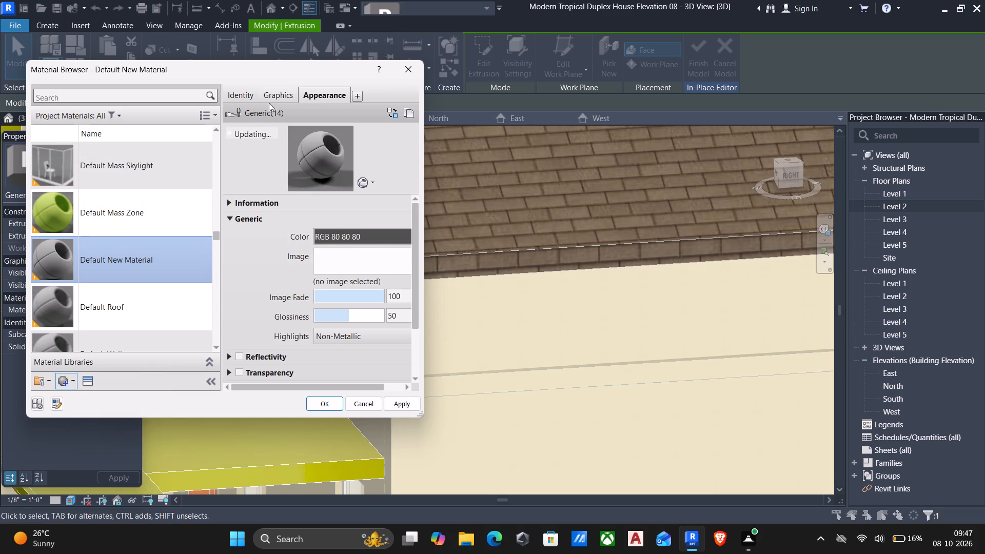
{"action": "left_click", "coordinate": [236, 93]}
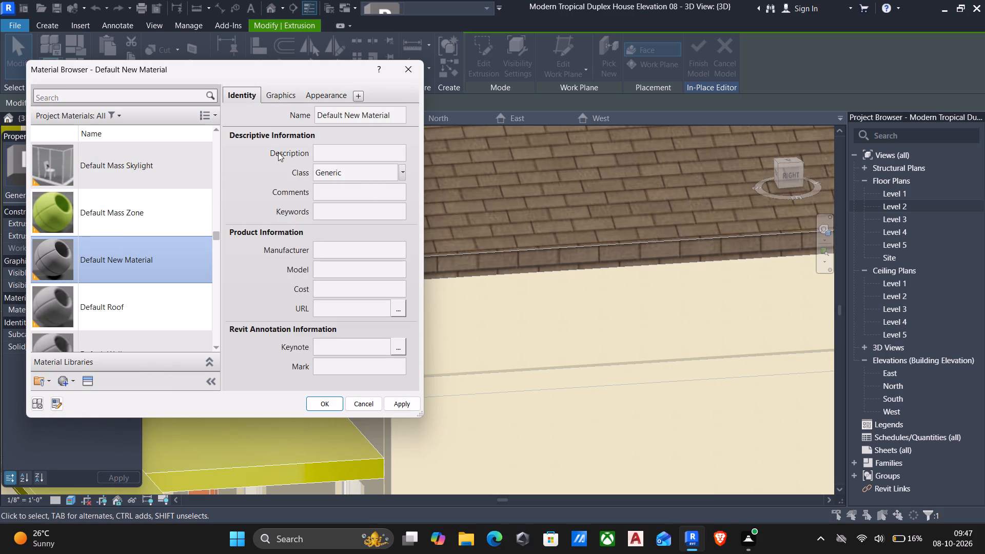
{"action": "left_click", "coordinate": [390, 111]}
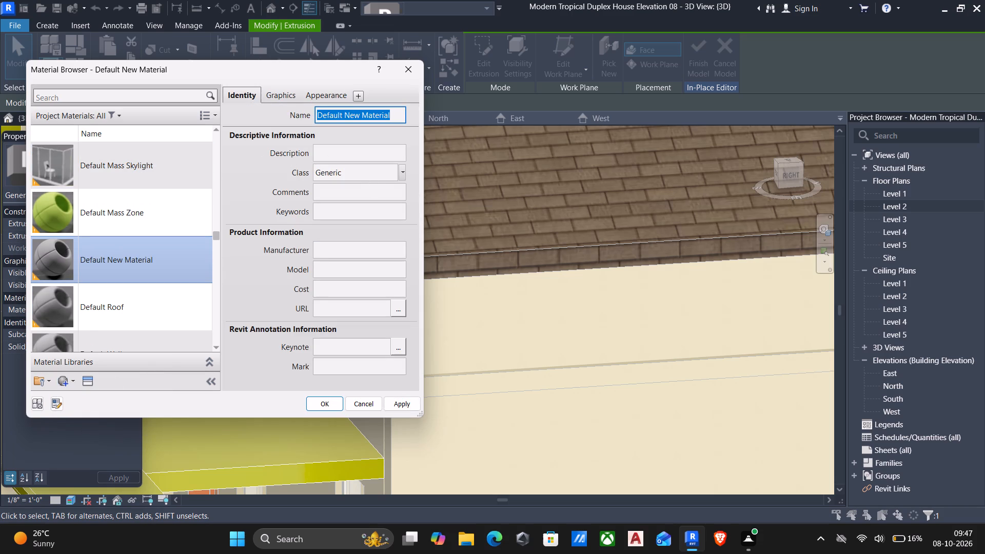
{"action": "key", "text": "w"}
{"action": "type", "text": "ood balcony"}
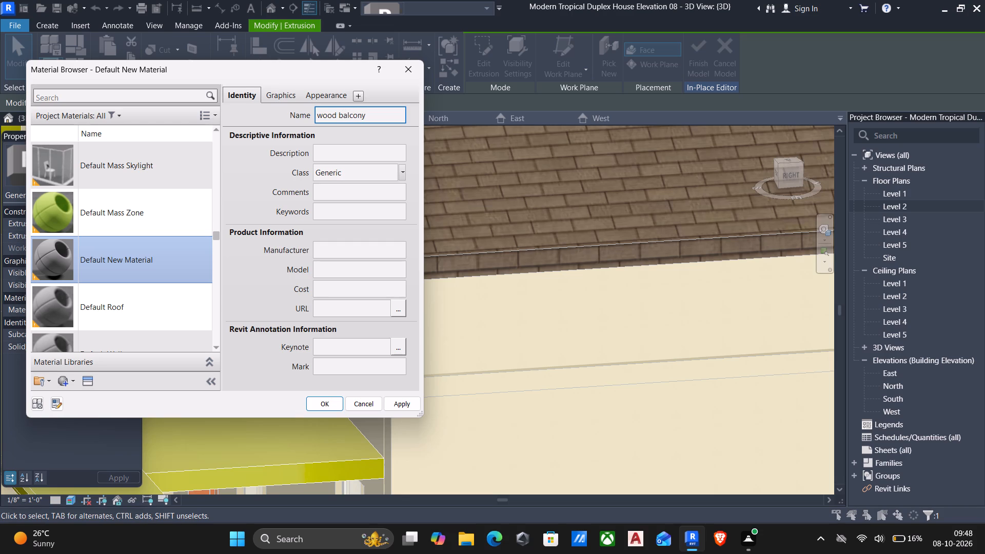
{"action": "left_click", "coordinate": [392, 404]}
Use door.jpeg as the wood balcony material's appearance image, assign the material to the band, and finish the extrusion edit.
{"action": "left_click", "coordinate": [321, 96]}
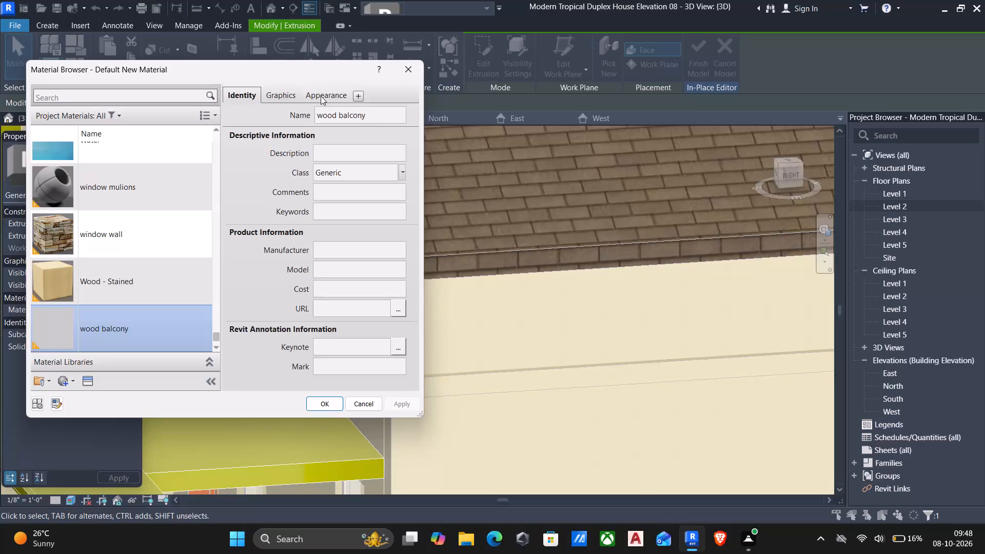
{"action": "left_click", "coordinate": [379, 266]}
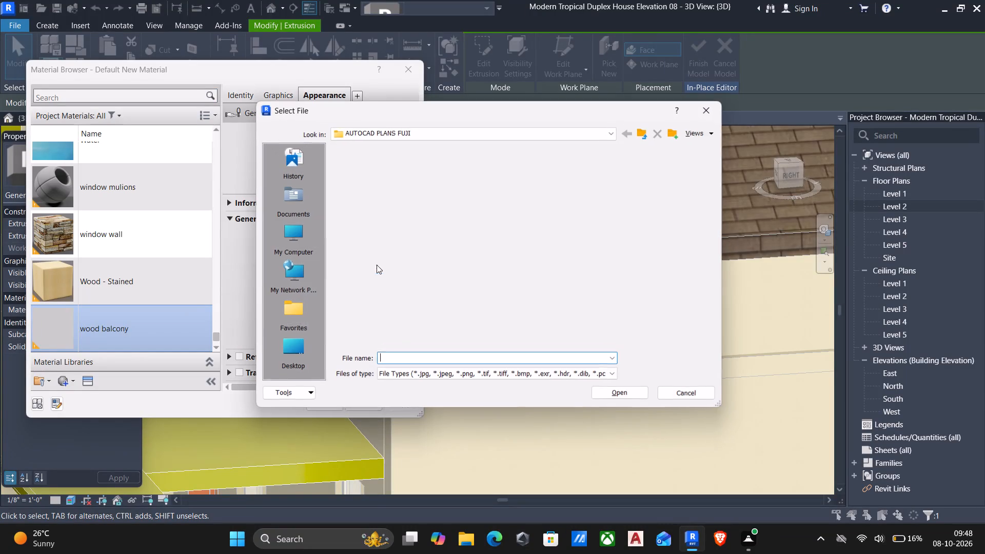
{"action": "scroll", "coordinate": [481, 244], "scroll_direction": "down", "scroll_amount": 5}
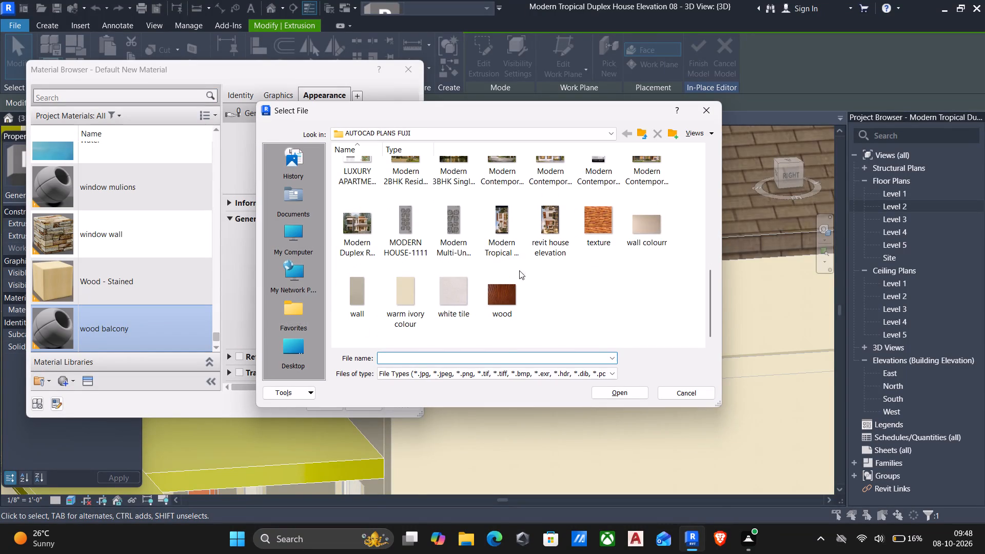
{"action": "scroll", "coordinate": [512, 301], "scroll_direction": "up", "scroll_amount": 2}
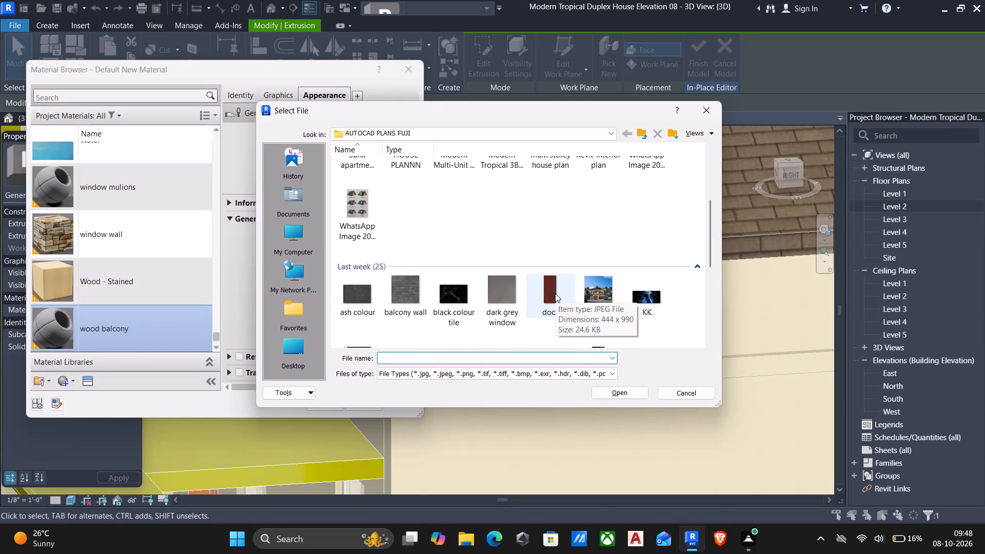
{"action": "left_click", "coordinate": [555, 293]}
{"action": "left_click", "coordinate": [605, 393]}
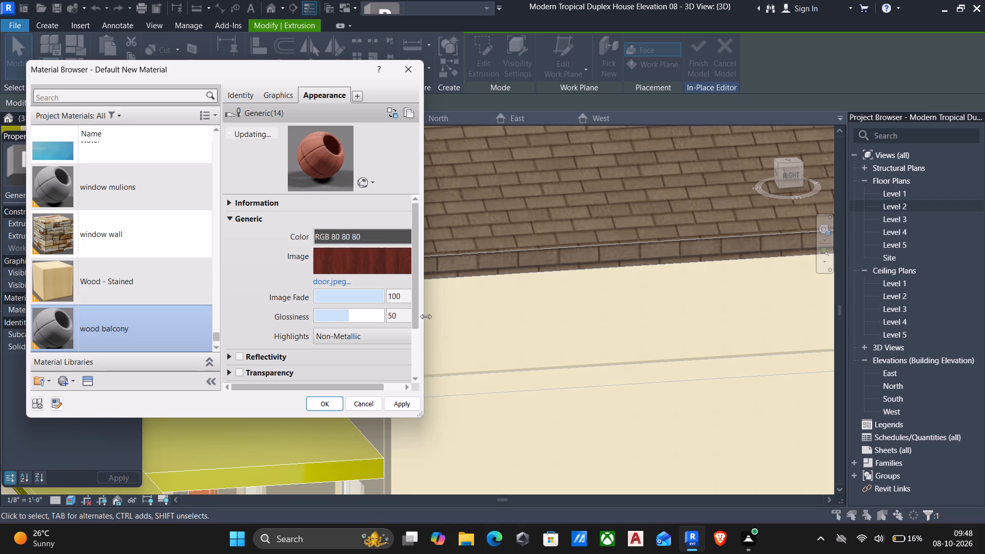
{"action": "left_click", "coordinate": [406, 404]}
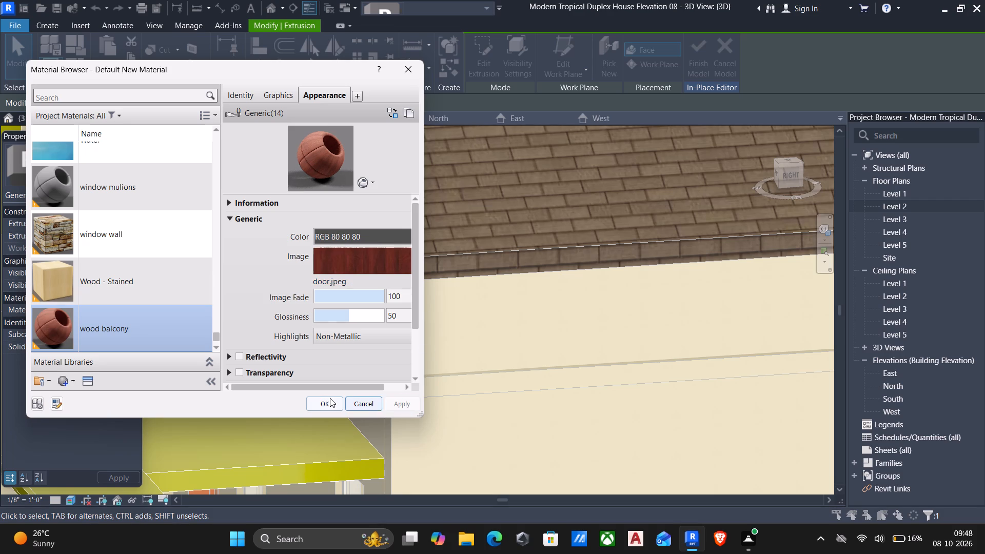
{"action": "left_click", "coordinate": [330, 398]}
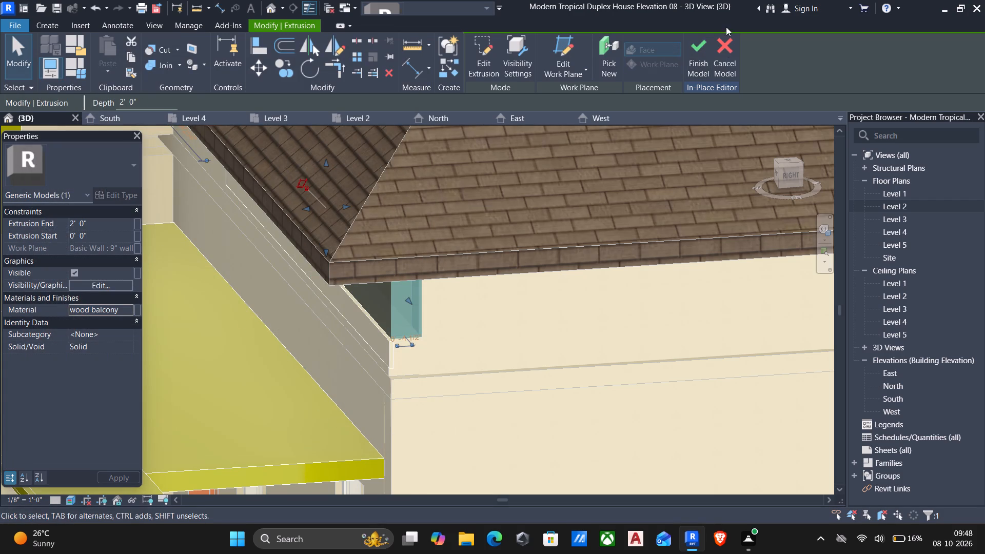
{"action": "left_click", "coordinate": [704, 48]}
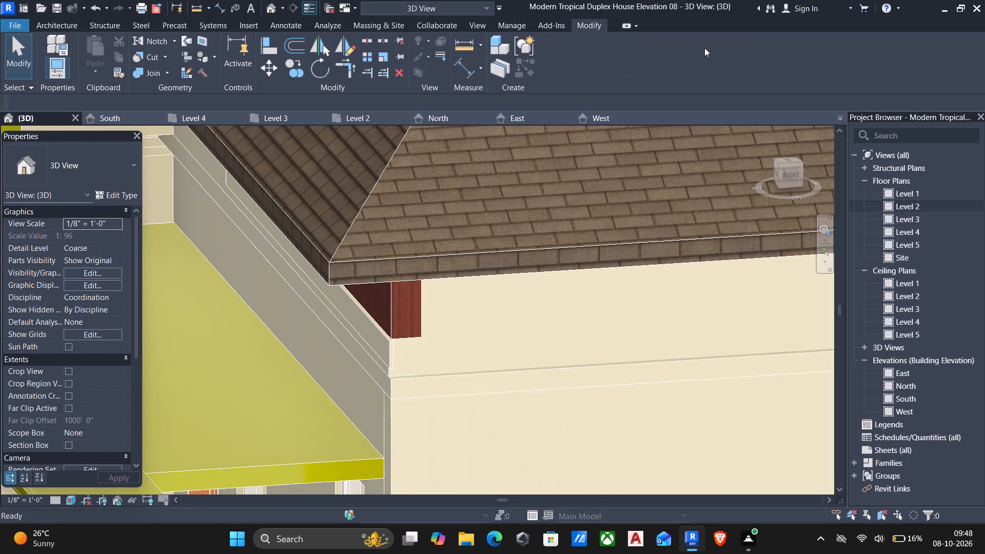
Examine the band beneath the small hip roof and the whole front facade in the 3D view.
{"action": "scroll", "coordinate": [704, 48], "scroll_direction": "down", "scroll_amount": 4}
{"action": "scroll", "coordinate": [574, 128], "scroll_direction": "down", "scroll_amount": 5}
{"action": "scroll", "coordinate": [558, 188], "scroll_direction": "down", "scroll_amount": 3}
{"action": "middle_click_drag", "start_coordinate": [566, 186], "coordinate": [618, 171], "text": "shift"}
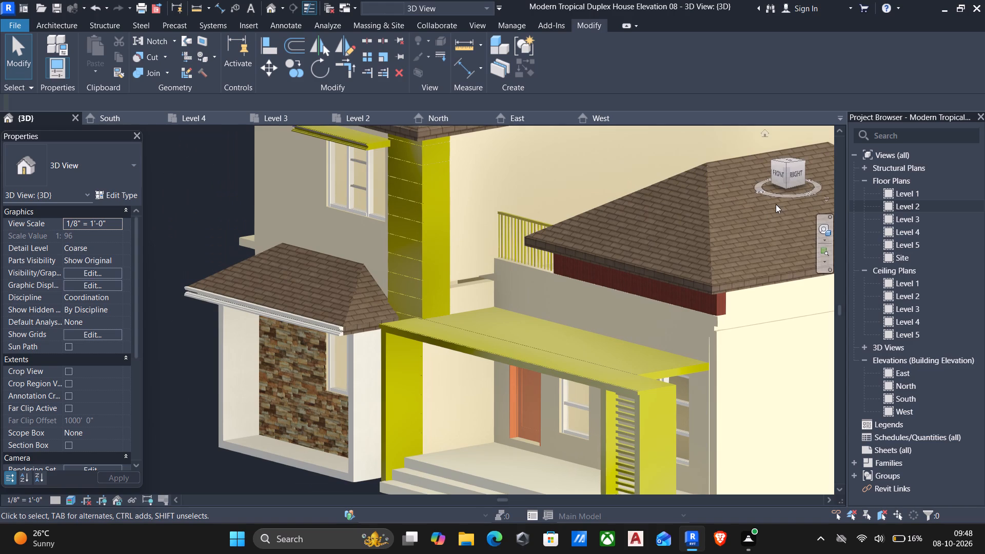
{"action": "scroll", "coordinate": [561, 303], "scroll_direction": "down", "scroll_amount": 5}
{"action": "middle_click_drag", "start_coordinate": [549, 306], "coordinate": [459, 270]}
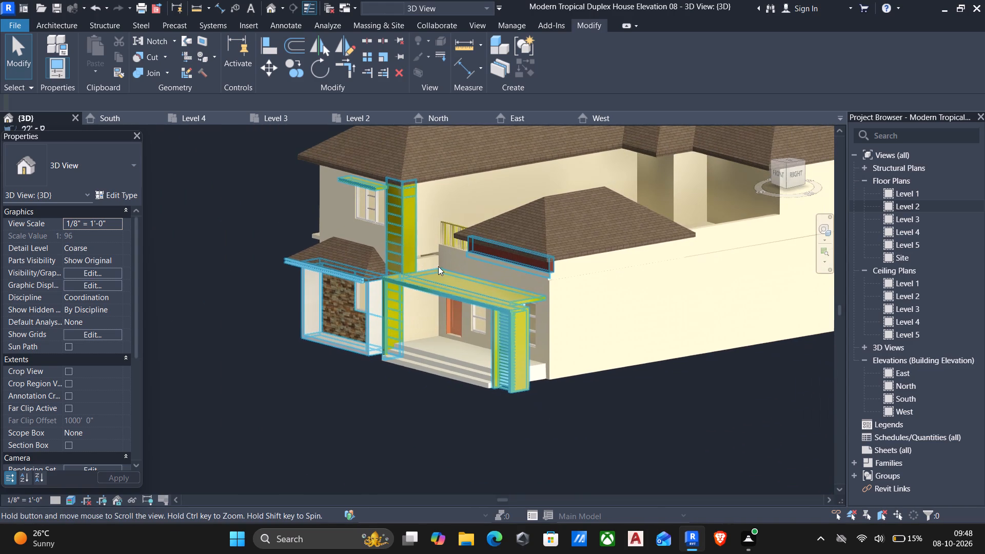
{"action": "scroll", "coordinate": [420, 263], "scroll_direction": "down", "scroll_amount": 3}
{"action": "middle_click_drag", "start_coordinate": [421, 264], "coordinate": [472, 261], "text": "shift"}
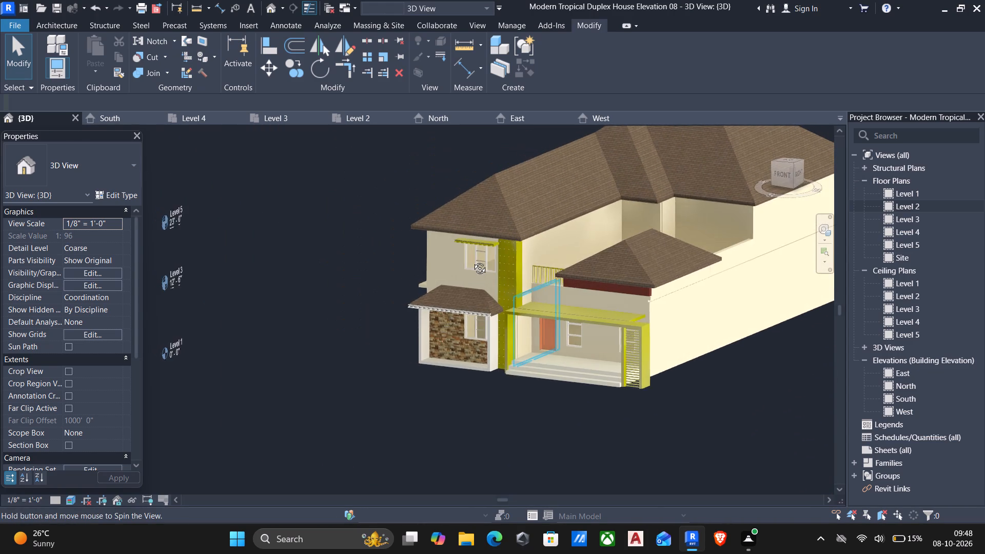
{"action": "middle_click_drag", "start_coordinate": [472, 261], "coordinate": [474, 229], "text": "shift"}
{"action": "scroll", "coordinate": [474, 229], "scroll_direction": "up", "scroll_amount": 2}
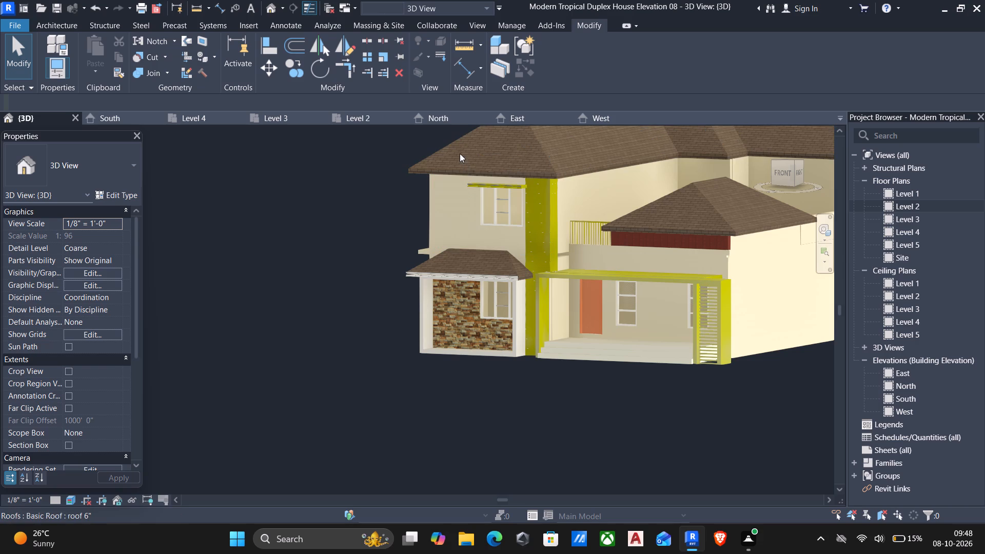
{"action": "scroll", "coordinate": [506, 176], "scroll_direction": "up", "scroll_amount": 4}
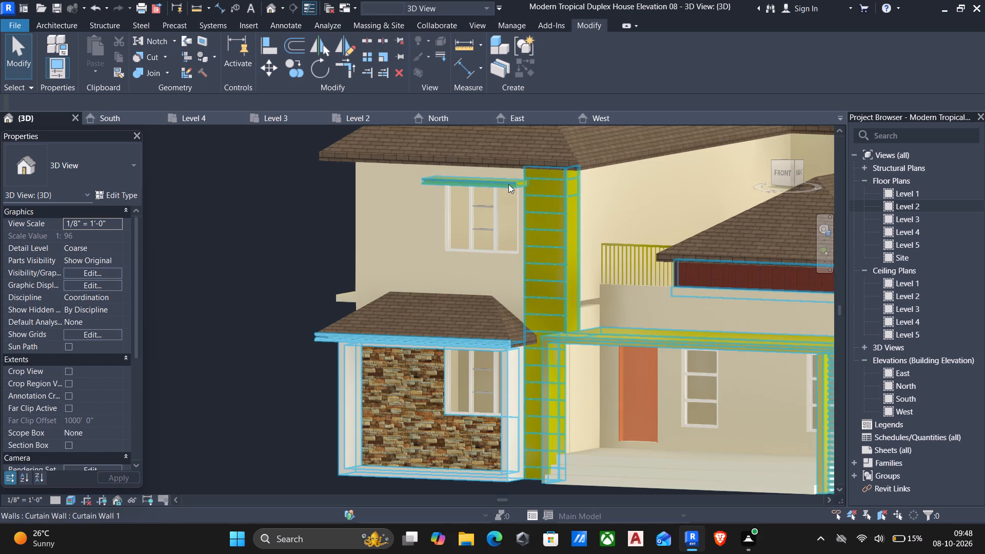
Edit the in-place model, assign Laminate, Ivory, Matte to the upper window canopy and porch canopy front trims, and finish the model.
{"action": "left_click", "coordinate": [504, 181]}
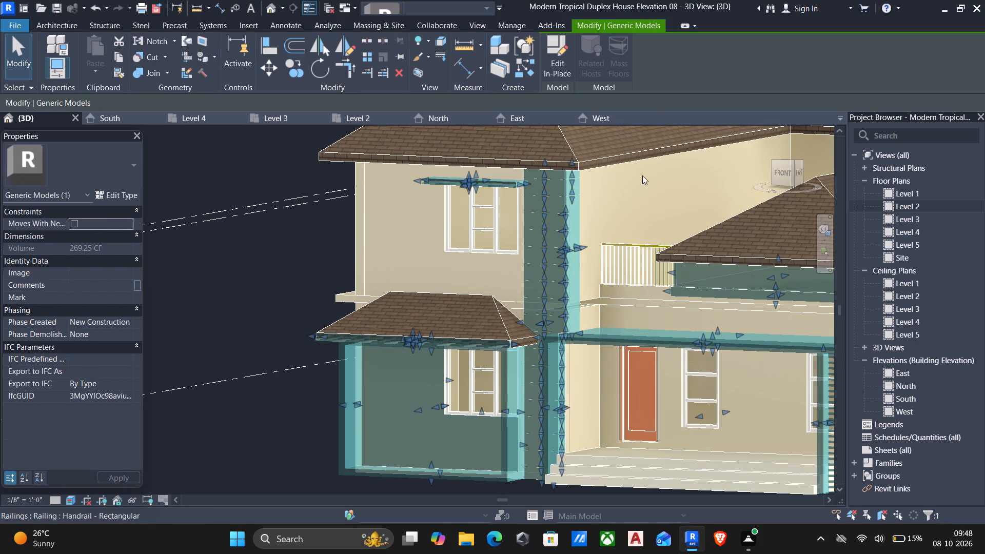
{"action": "left_click", "coordinate": [551, 45]}
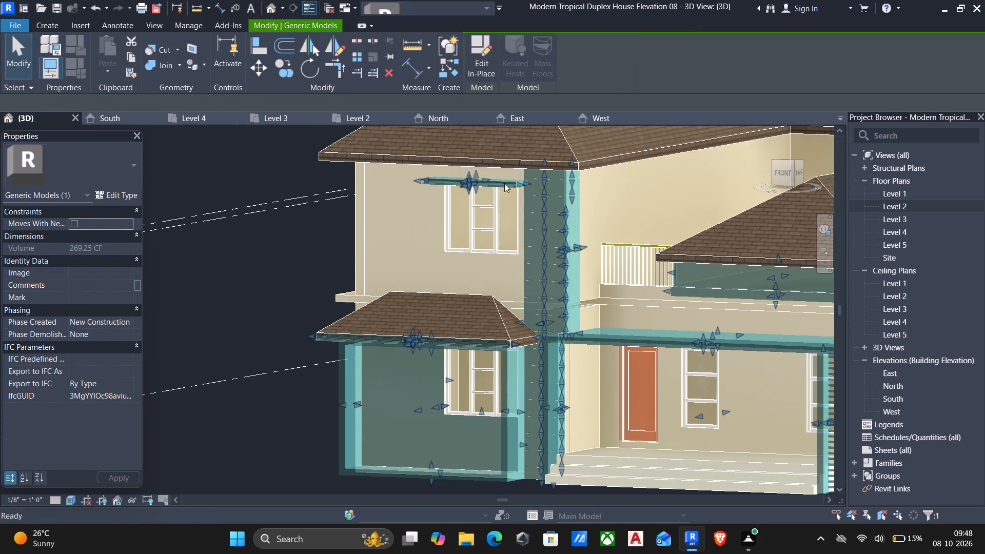
{"action": "scroll", "coordinate": [504, 179], "scroll_direction": "up", "scroll_amount": 5}
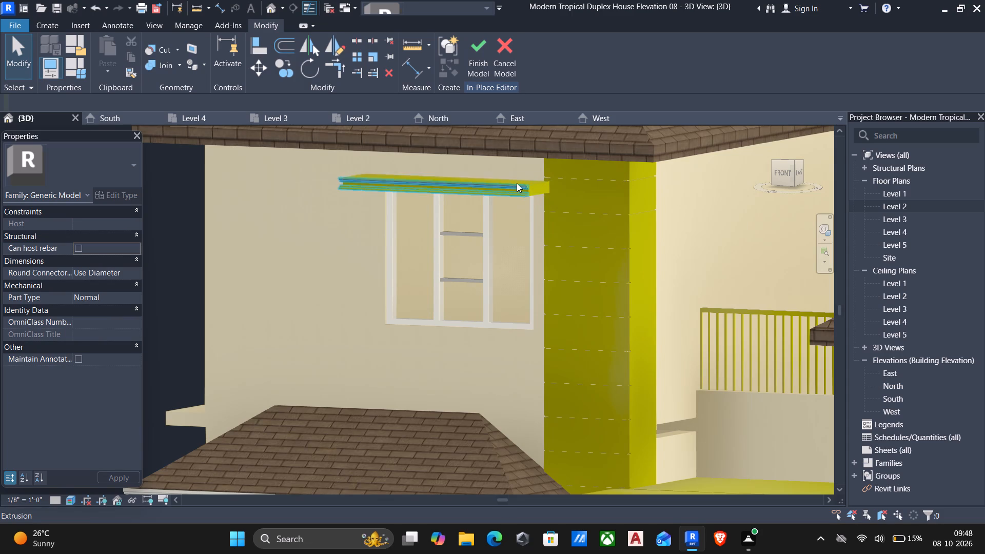
{"action": "left_click", "coordinate": [518, 185]}
{"action": "scroll", "coordinate": [537, 201], "scroll_direction": "down", "scroll_amount": 6}
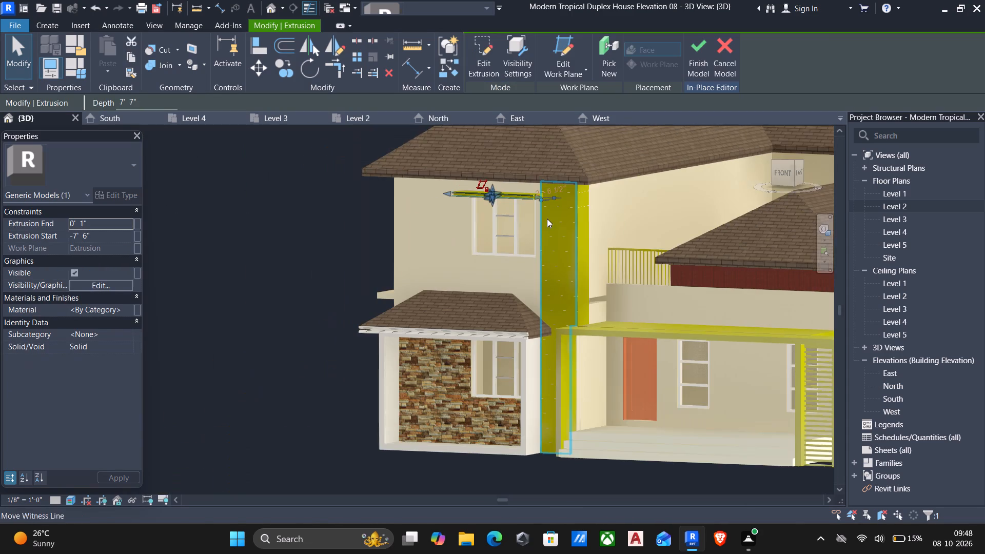
{"action": "middle_click_drag", "start_coordinate": [546, 220], "coordinate": [520, 205]}
{"action": "scroll", "coordinate": [632, 344], "scroll_direction": "up", "scroll_amount": 6}
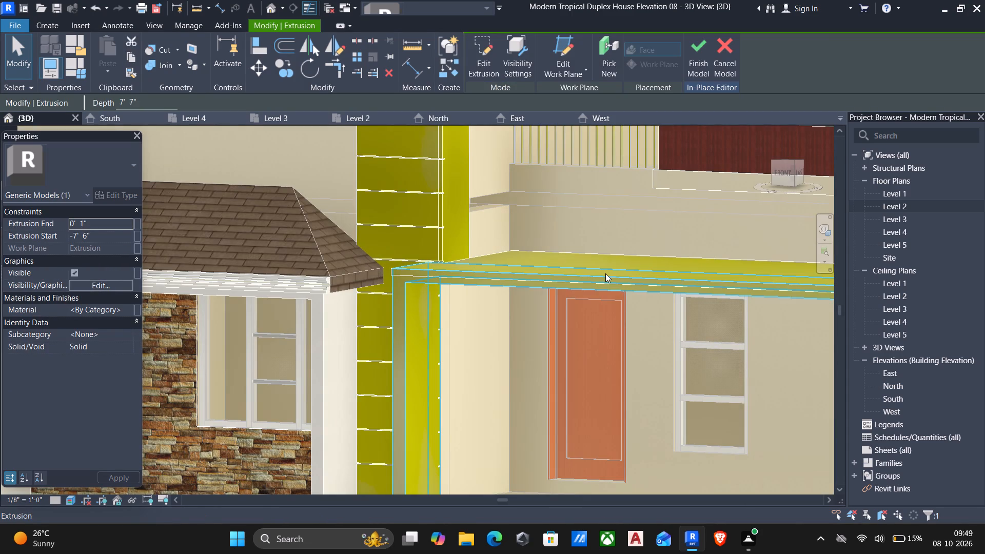
{"action": "scroll", "coordinate": [591, 291], "scroll_direction": "up", "scroll_amount": 4}
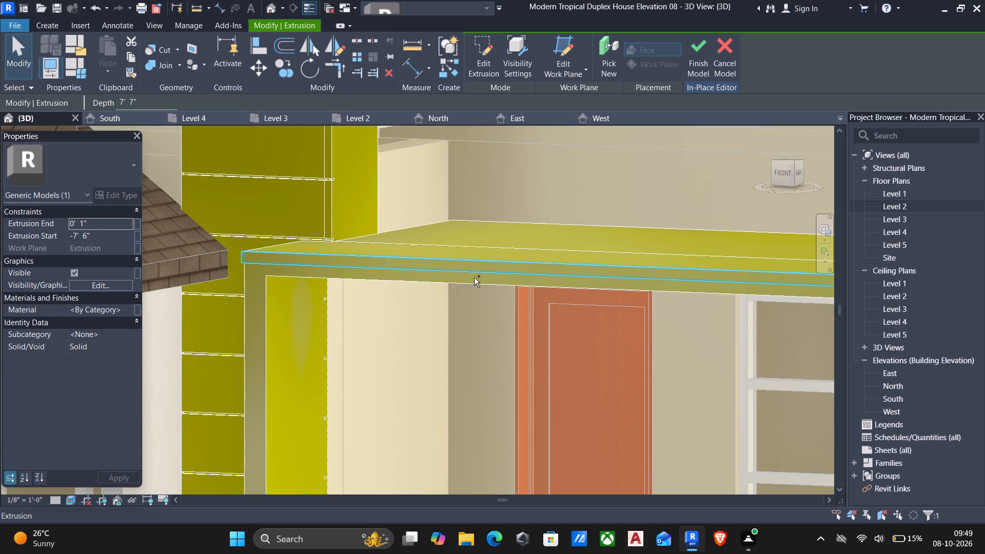
{"action": "left_click", "coordinate": [418, 262], "text": "ctrl"}
{"action": "scroll", "coordinate": [419, 262], "scroll_direction": "down", "scroll_amount": 8}
{"action": "middle_click_drag", "start_coordinate": [428, 278], "coordinate": [484, 355]}
{"action": "scroll", "coordinate": [396, 169], "scroll_direction": "up", "scroll_amount": 5}
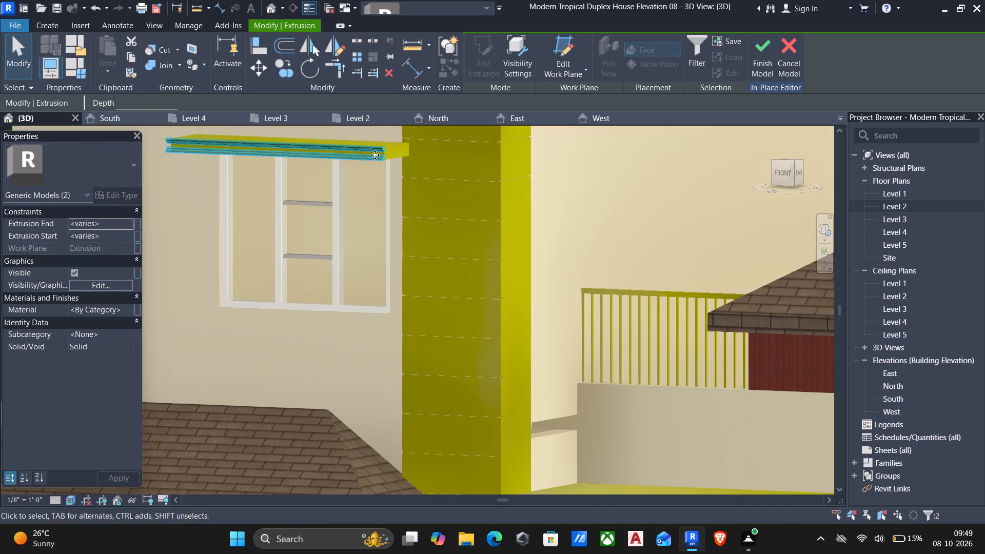
{"action": "scroll", "coordinate": [374, 155], "scroll_direction": "up", "scroll_amount": 6}
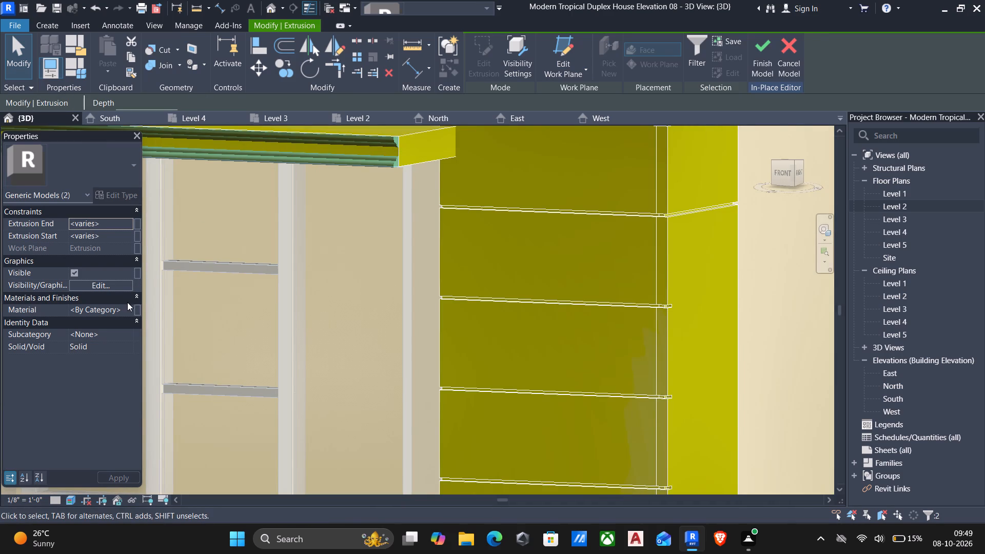
{"action": "left_click", "coordinate": [129, 308]}
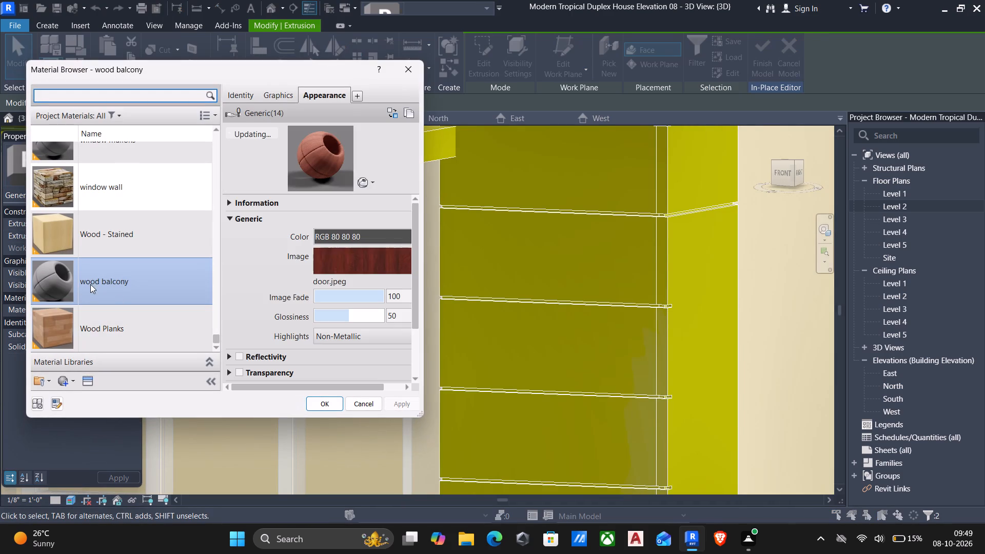
{"action": "scroll", "coordinate": [92, 279], "scroll_direction": "down", "scroll_amount": 8}
{"action": "scroll", "coordinate": [92, 279], "scroll_direction": "up", "scroll_amount": 7}
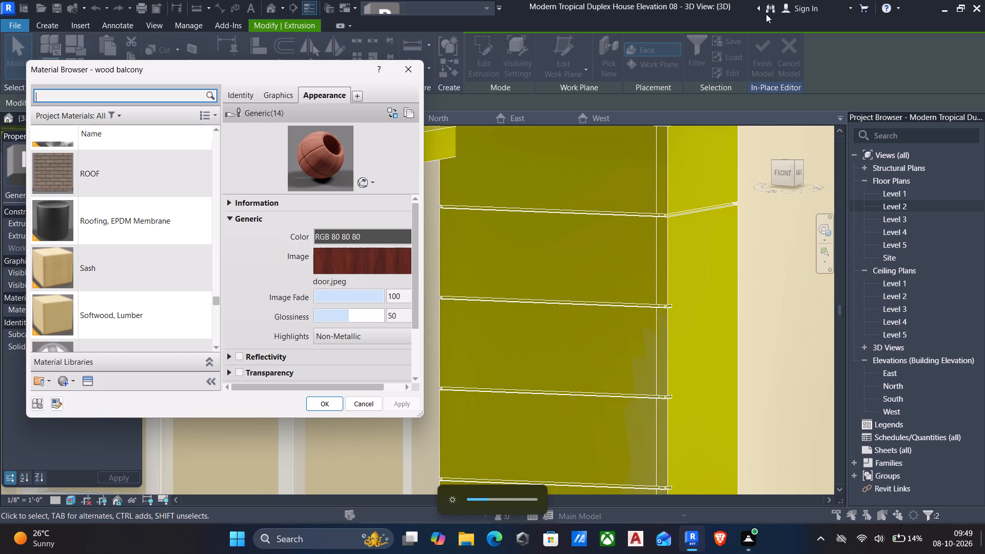
{"action": "scroll", "coordinate": [115, 251], "scroll_direction": "up", "scroll_amount": 6}
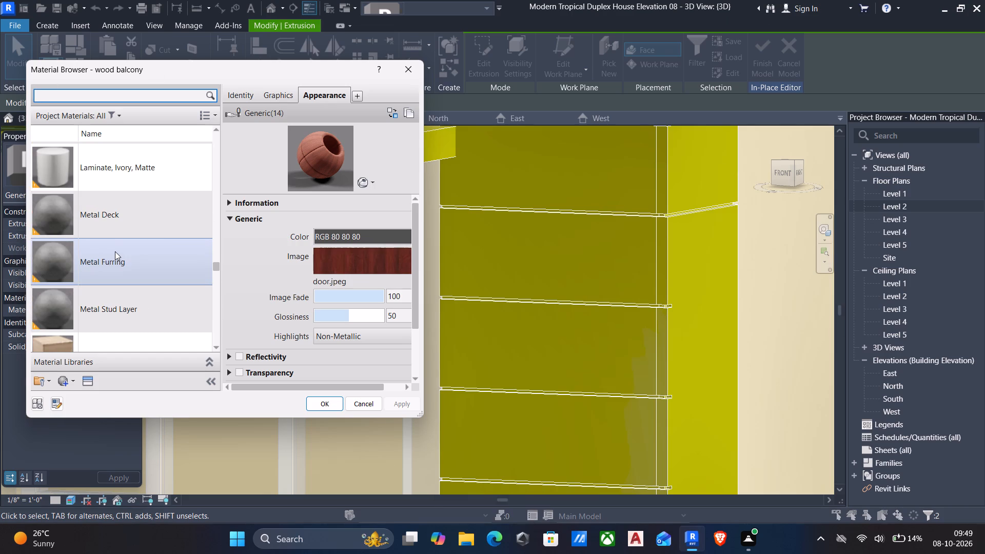
{"action": "left_click", "coordinate": [119, 172]}
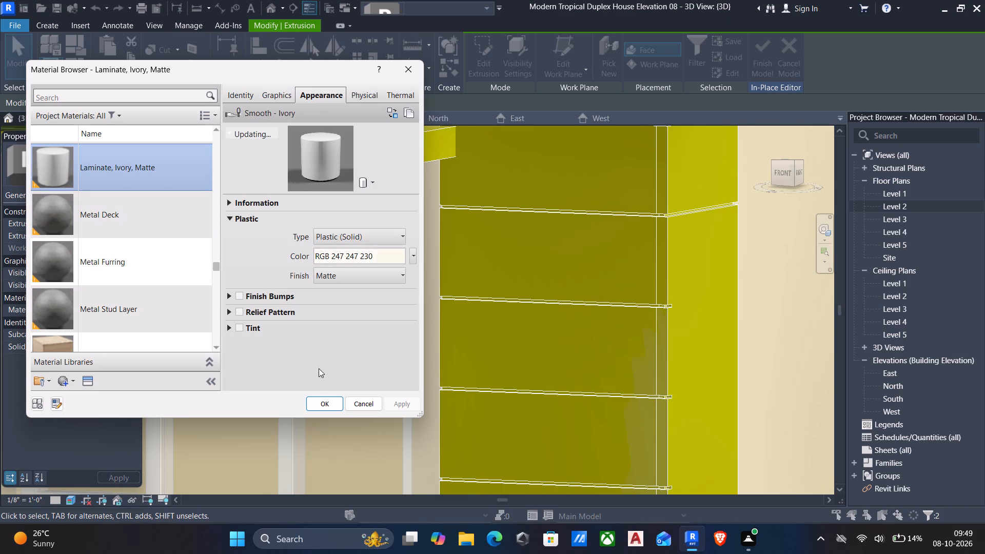
{"action": "left_click", "coordinate": [318, 407]}
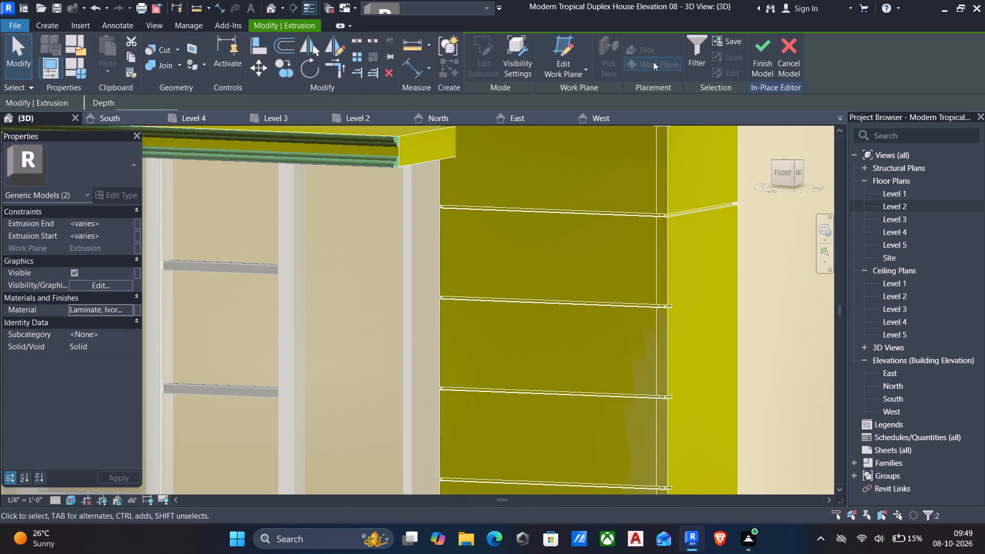
{"action": "left_click", "coordinate": [762, 49]}
Edit the in-place model, assign Gypsum Wall Board to the canopy slab above the upper front window, and finish the model.
{"action": "scroll", "coordinate": [619, 252], "scroll_direction": "down", "scroll_amount": 19}
{"action": "middle_click_drag", "start_coordinate": [641, 299], "coordinate": [578, 328]}
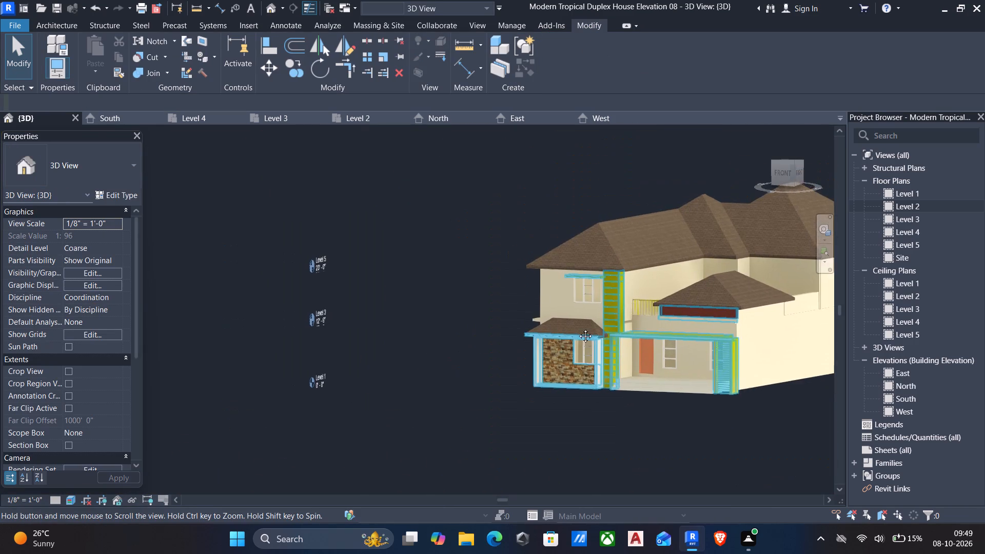
{"action": "middle_click_drag", "start_coordinate": [578, 328], "coordinate": [563, 344]}
{"action": "scroll", "coordinate": [597, 353], "scroll_direction": "up", "scroll_amount": 5}
{"action": "scroll", "coordinate": [593, 353], "scroll_direction": "down", "scroll_amount": 3}
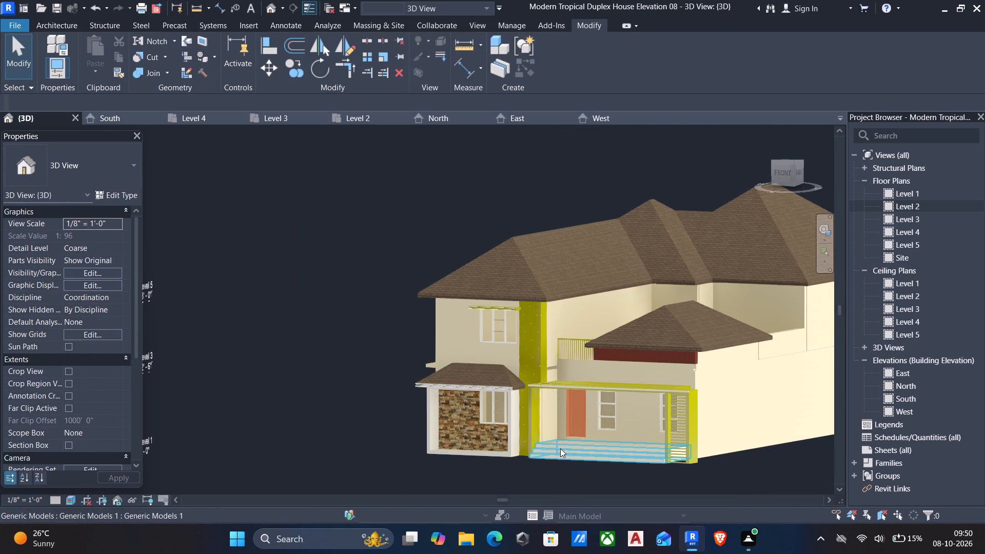
{"action": "scroll", "coordinate": [503, 334], "scroll_direction": "up", "scroll_amount": 5}
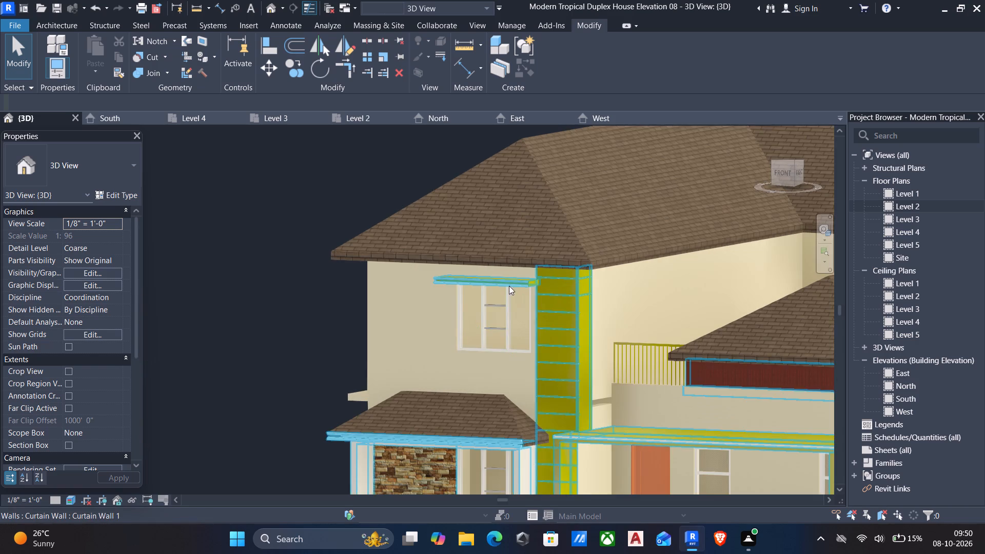
{"action": "scroll", "coordinate": [500, 275], "scroll_direction": "up", "scroll_amount": 5}
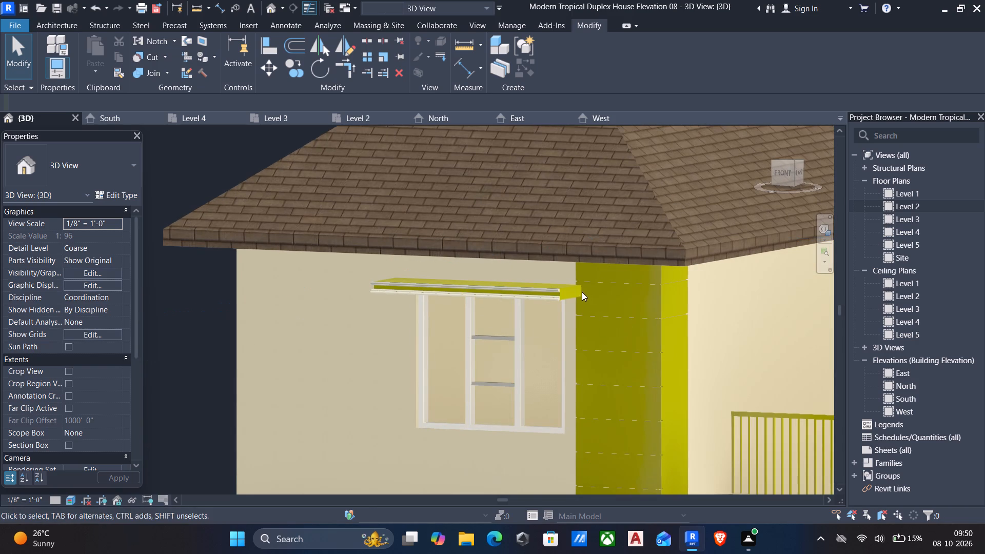
{"action": "left_click", "coordinate": [569, 290]}
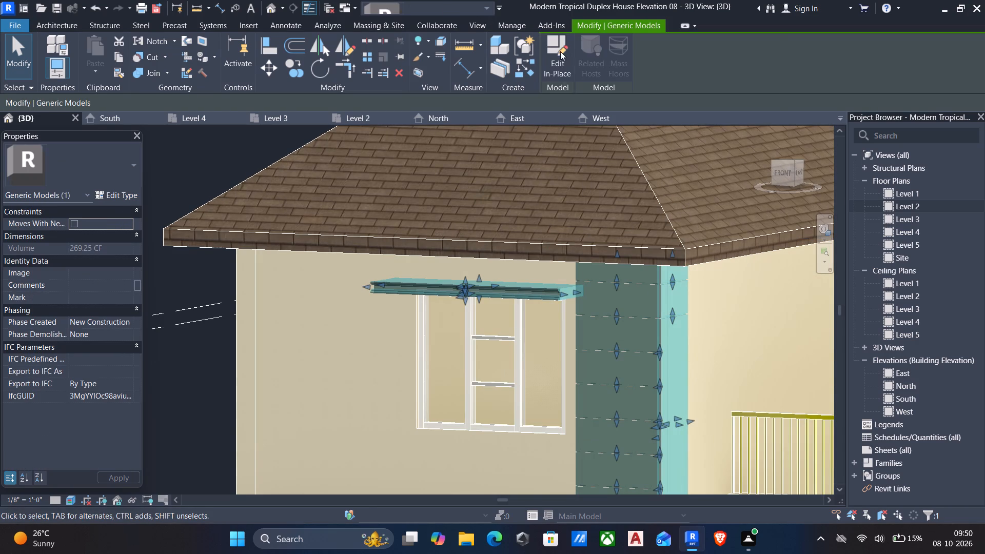
{"action": "left_click", "coordinate": [558, 50]}
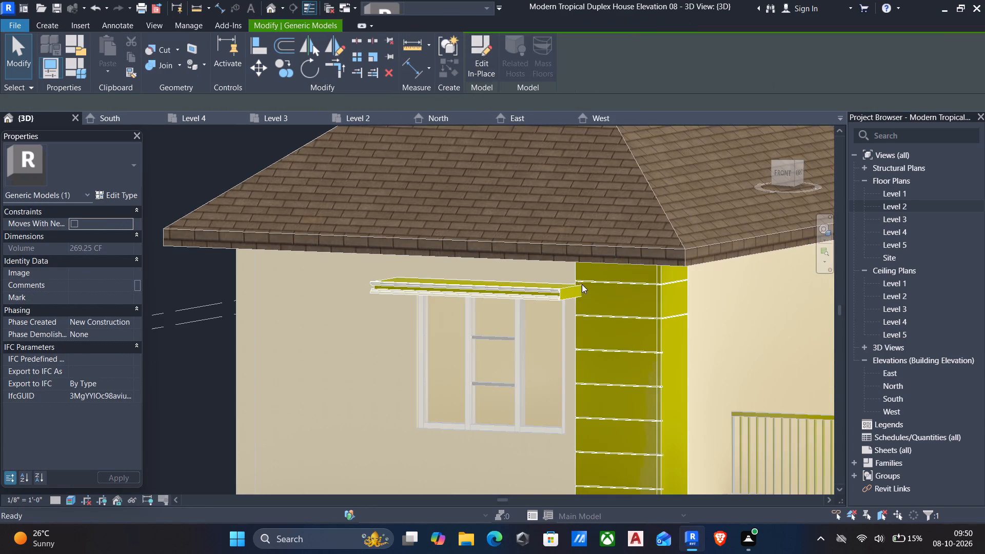
{"action": "left_click", "coordinate": [575, 287]}
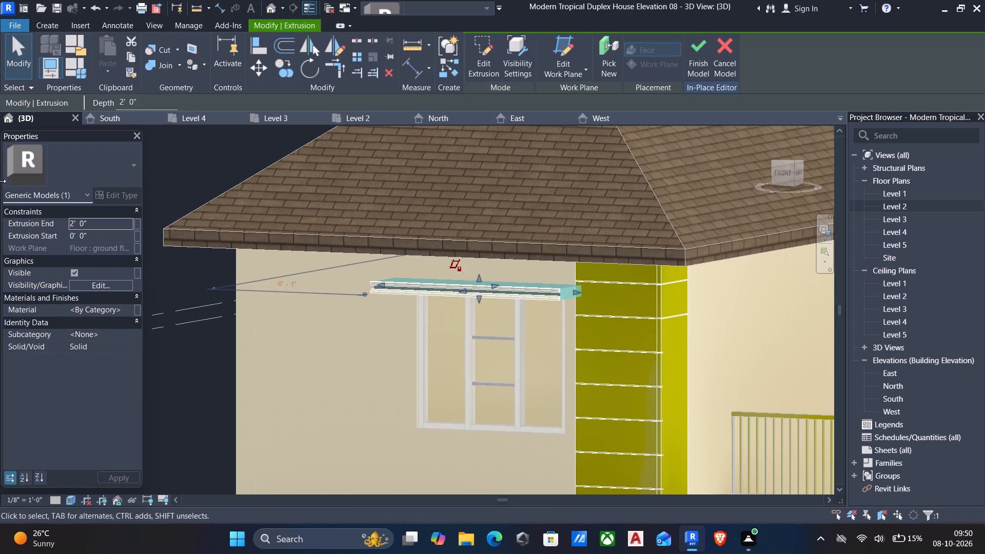
{"action": "left_click", "coordinate": [129, 310]}
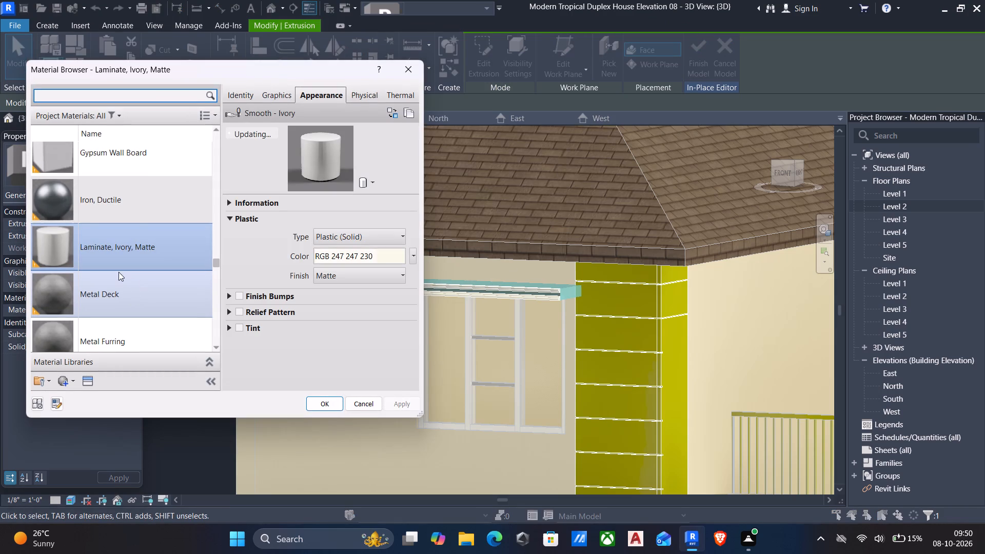
{"action": "left_click", "coordinate": [133, 160]}
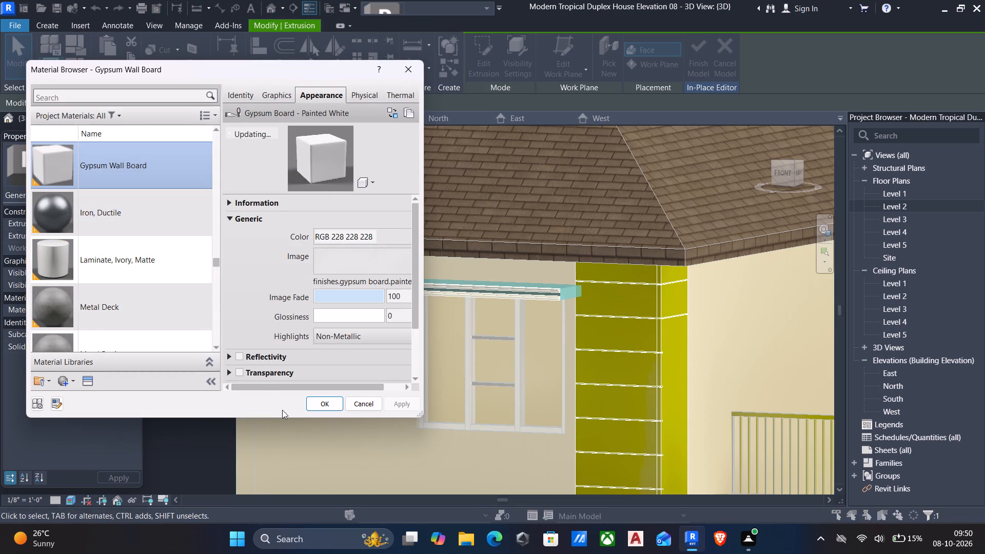
{"action": "left_click", "coordinate": [319, 402]}
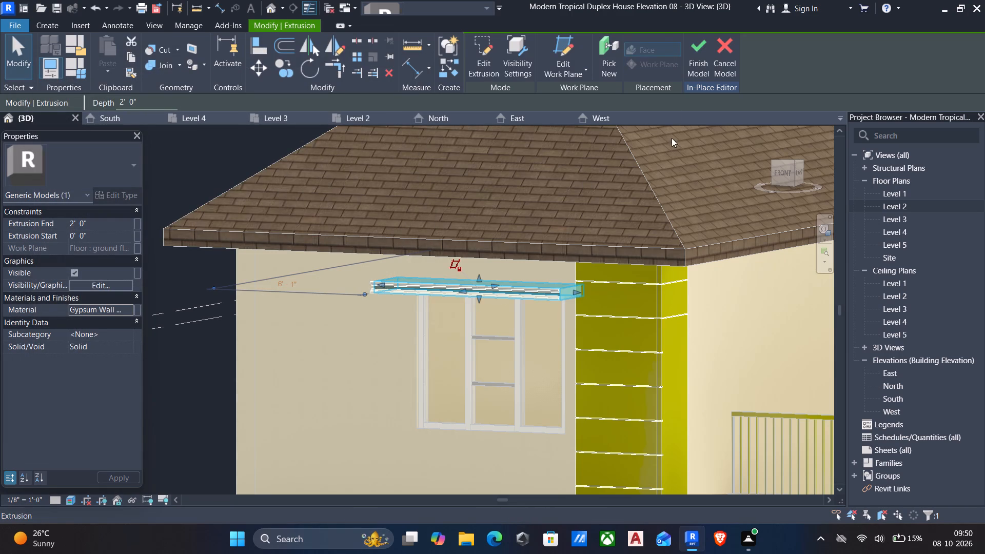
{"action": "left_click", "coordinate": [691, 46]}
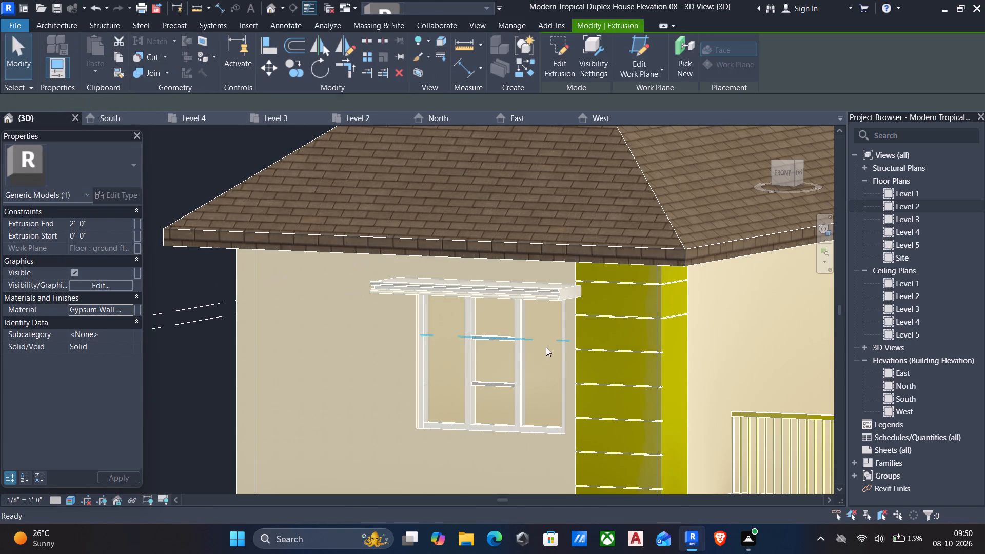
Examine the window canopy's finish and the whole front facade in the 3D view.
{"action": "scroll", "coordinate": [541, 350], "scroll_direction": "down", "scroll_amount": 6}
{"action": "middle_click_drag", "start_coordinate": [538, 352], "coordinate": [502, 301]}
{"action": "middle_click_drag", "start_coordinate": [413, 453], "coordinate": [394, 419]}
{"action": "scroll", "coordinate": [450, 439], "scroll_direction": "down", "scroll_amount": 6}
{"action": "middle_click_drag", "start_coordinate": [444, 443], "coordinate": [398, 419]}
{"action": "scroll", "coordinate": [504, 437], "scroll_direction": "up", "scroll_amount": 3}
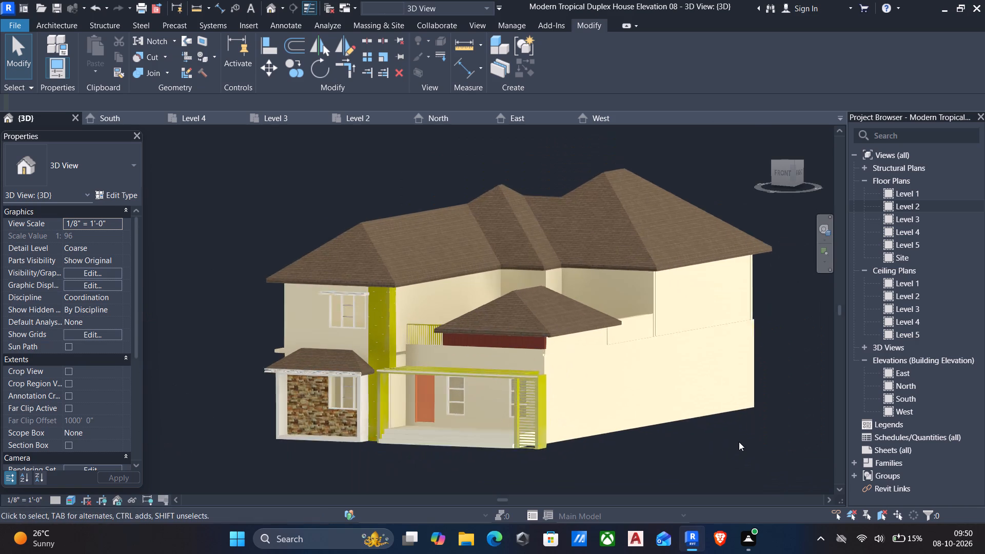
{"action": "scroll", "coordinate": [739, 442], "scroll_direction": "up", "scroll_amount": 2}
{"action": "scroll", "coordinate": [510, 395], "scroll_direction": "down", "scroll_amount": 3}
{"action": "middle_click_drag", "start_coordinate": [510, 395], "coordinate": [575, 423]}
Edit the in-place model, select the grooved column's two faces, the porch frame, porch canopy slab and screen post, and create a material named "sitout area".
{"action": "scroll", "coordinate": [328, 381], "scroll_direction": "up", "scroll_amount": 3}
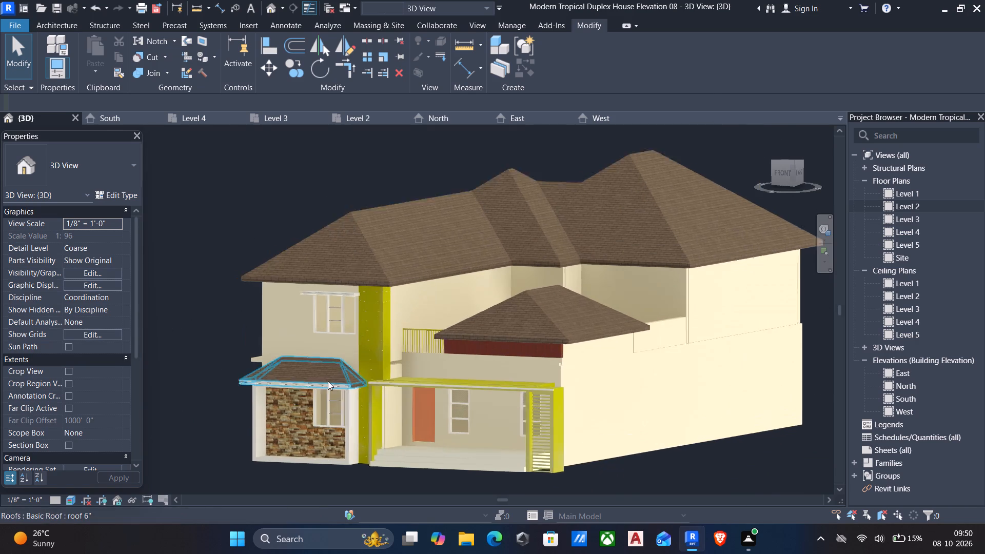
{"action": "scroll", "coordinate": [328, 381], "scroll_direction": "up", "scroll_amount": 2}
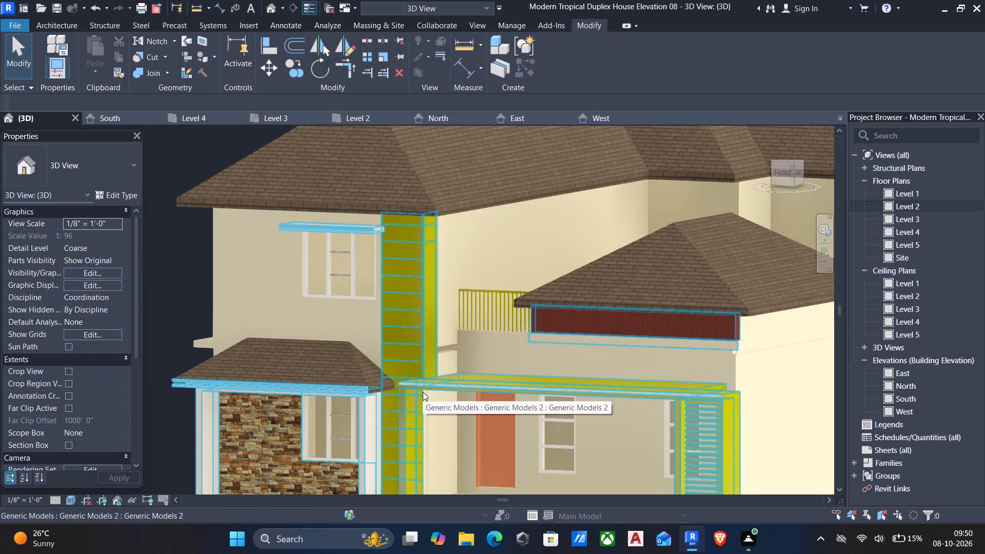
{"action": "scroll", "coordinate": [414, 414], "scroll_direction": "up", "scroll_amount": 4}
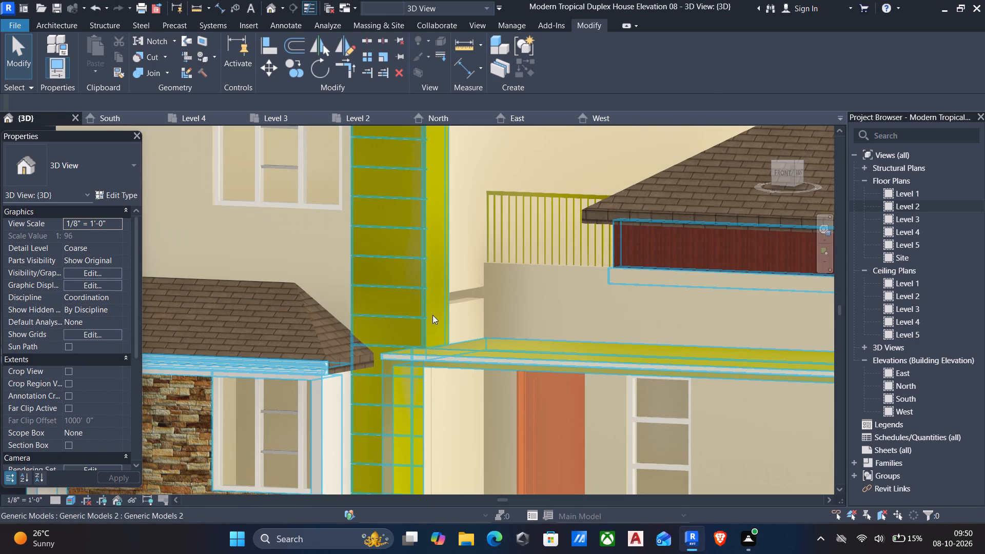
{"action": "left_click", "coordinate": [425, 311]}
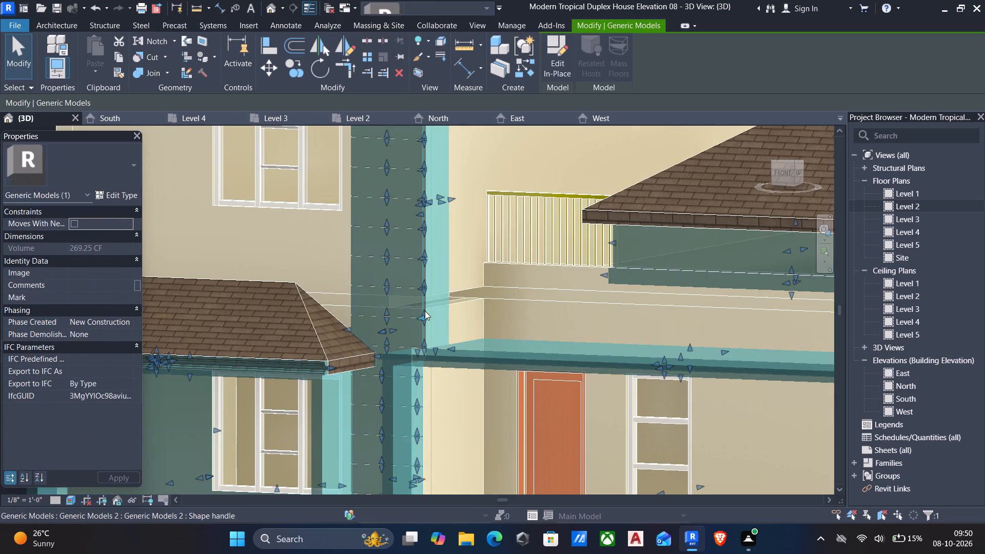
{"action": "left_click", "coordinate": [550, 58]}
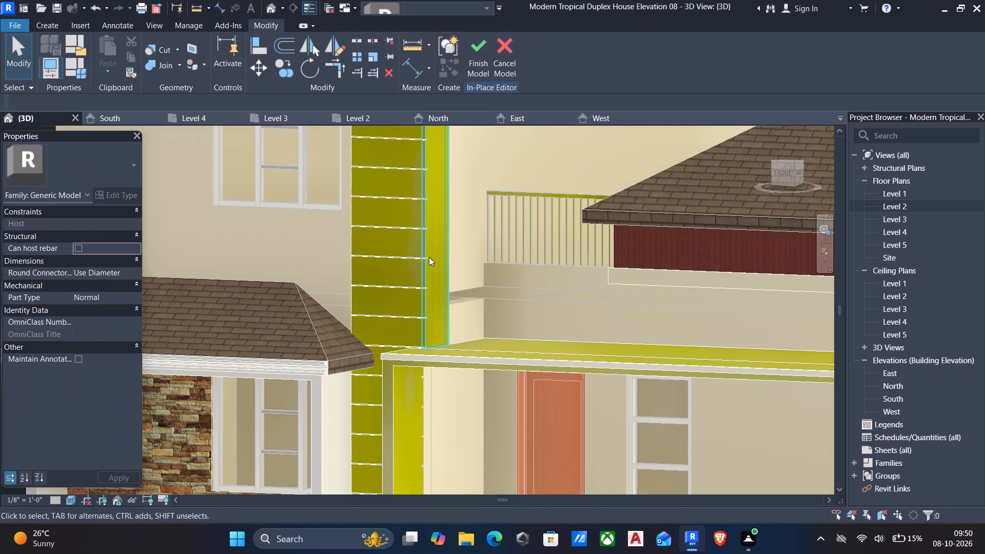
{"action": "left_click", "coordinate": [418, 264]}
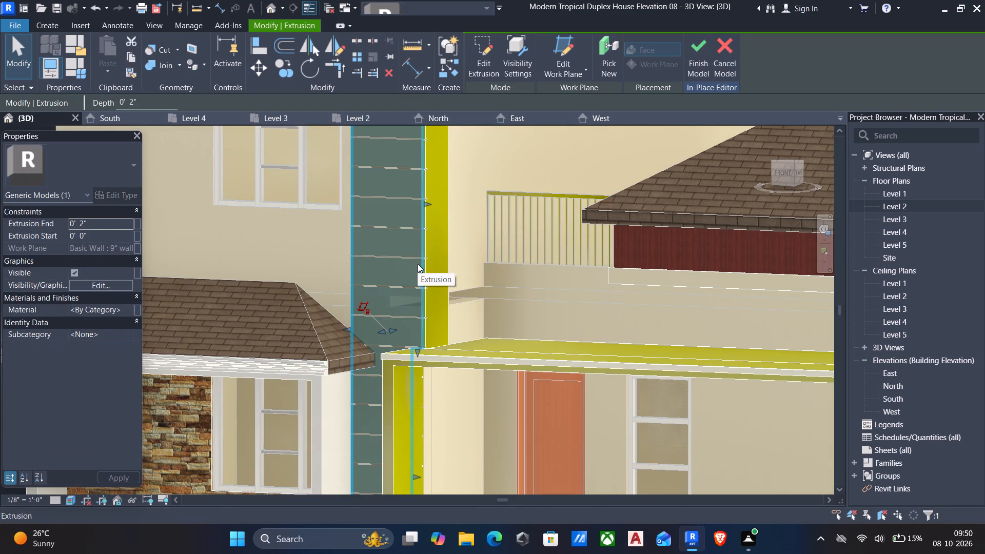
{"action": "left_click", "coordinate": [449, 260], "text": "ctrl"}
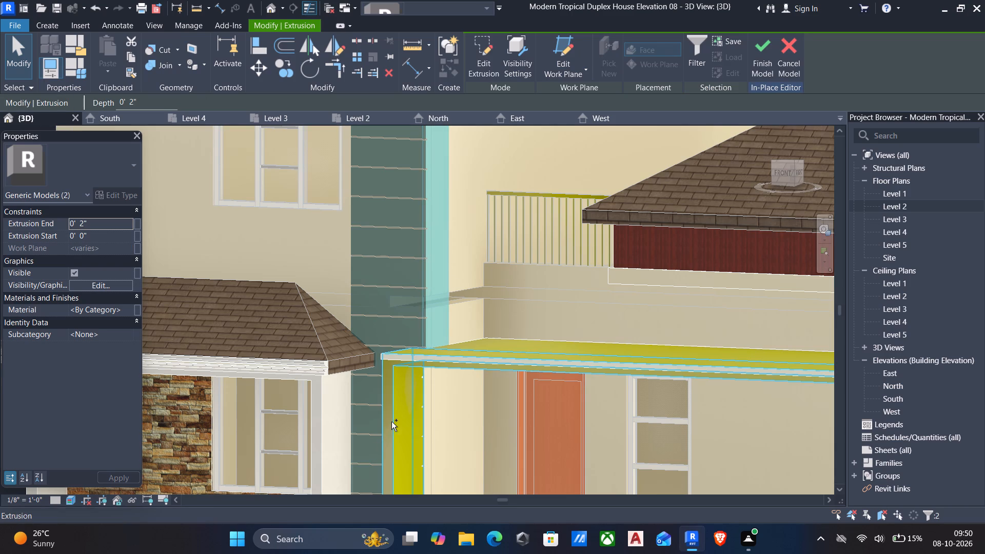
{"action": "left_click", "coordinate": [392, 421], "text": "ctrl"}
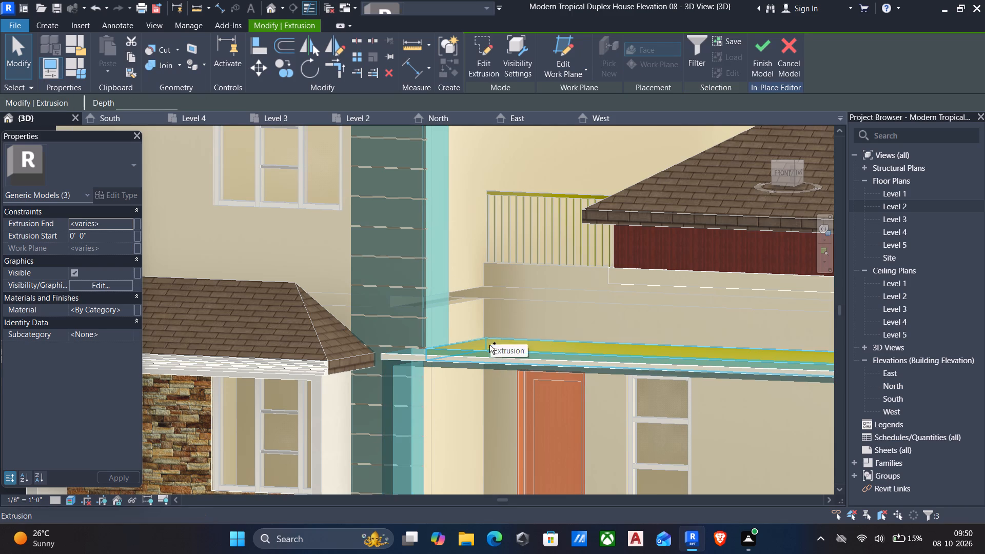
{"action": "left_click", "coordinate": [486, 337], "text": "ctrl"}
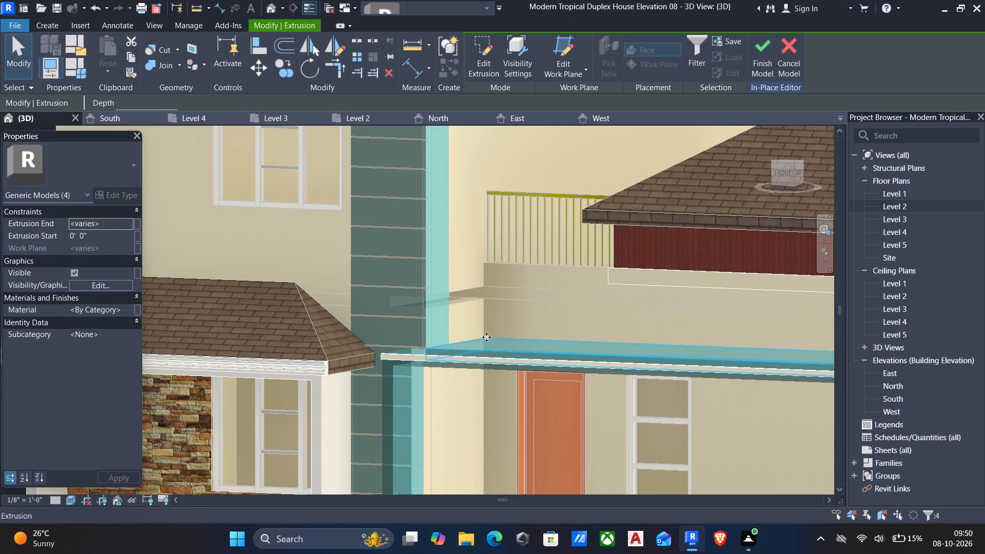
{"action": "scroll", "coordinate": [491, 340], "scroll_direction": "down", "scroll_amount": 5}
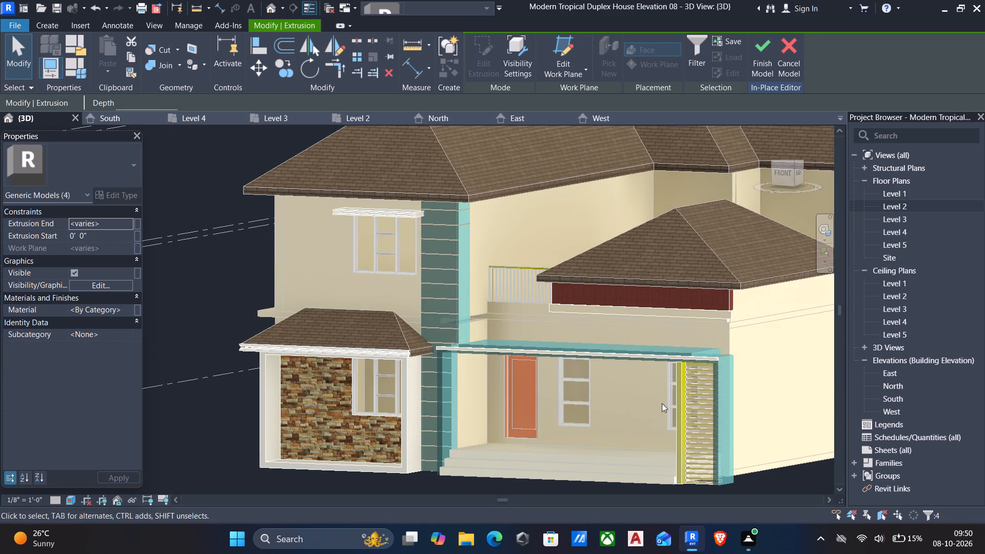
{"action": "left_click", "coordinate": [676, 404], "text": "ctrl"}
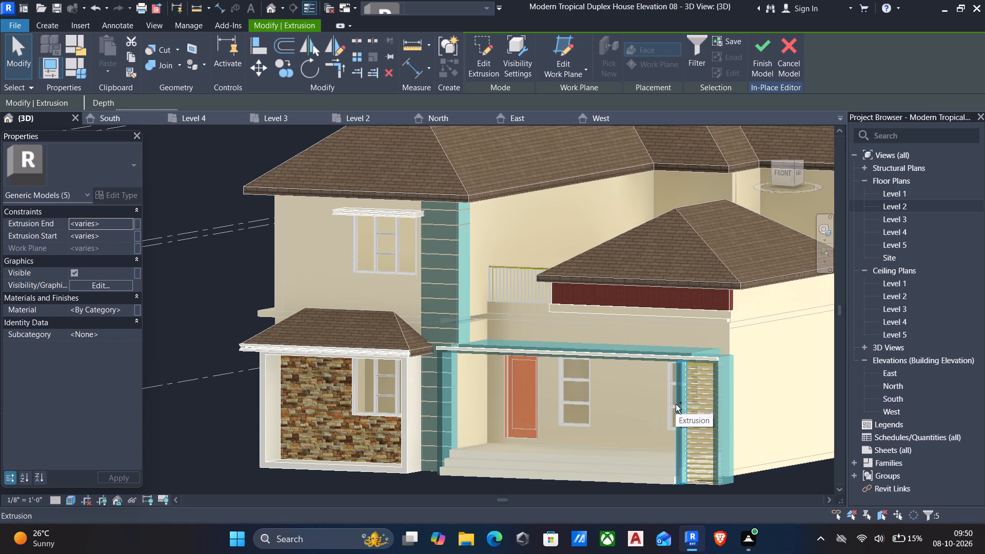
{"action": "left_click", "coordinate": [126, 308]}
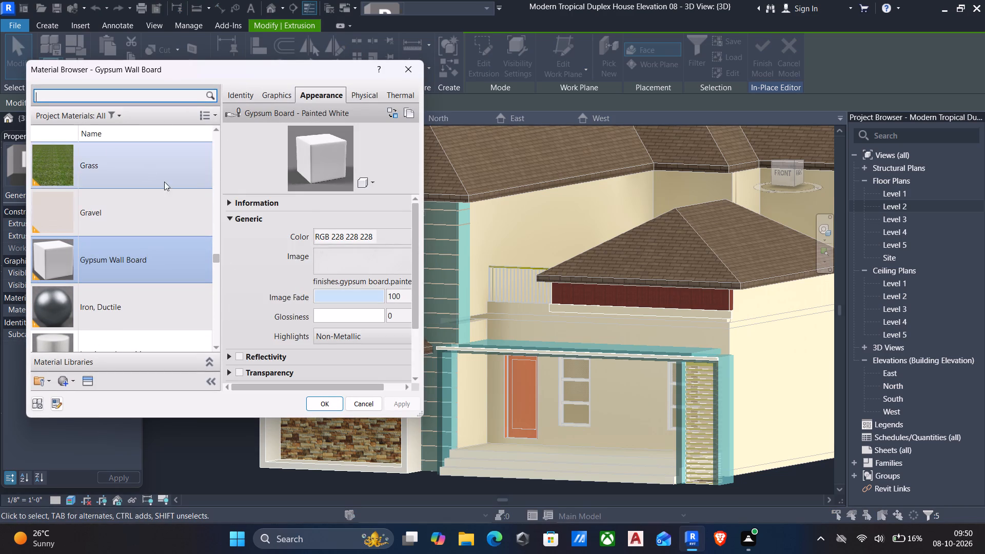
{"action": "left_click", "coordinate": [68, 380]}
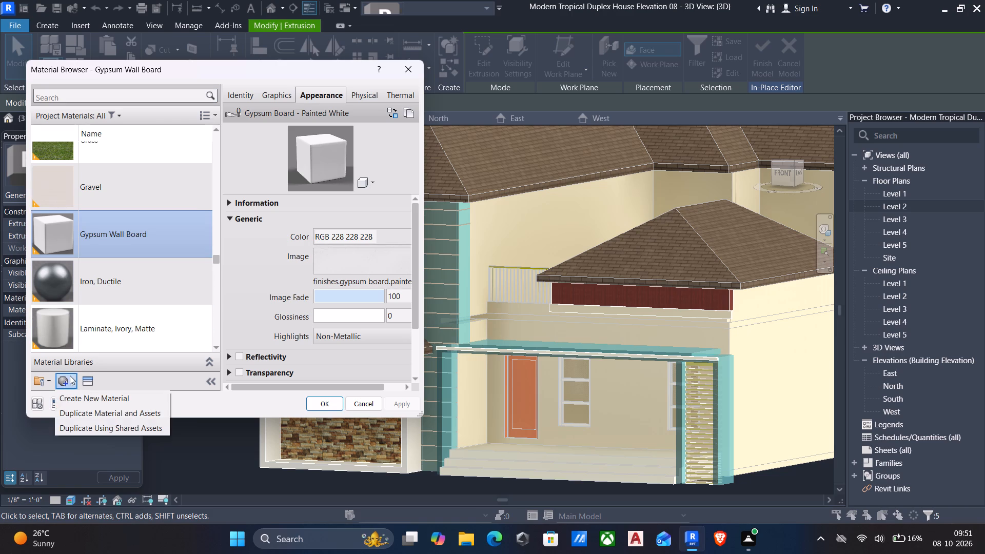
{"action": "left_click", "coordinate": [89, 396]}
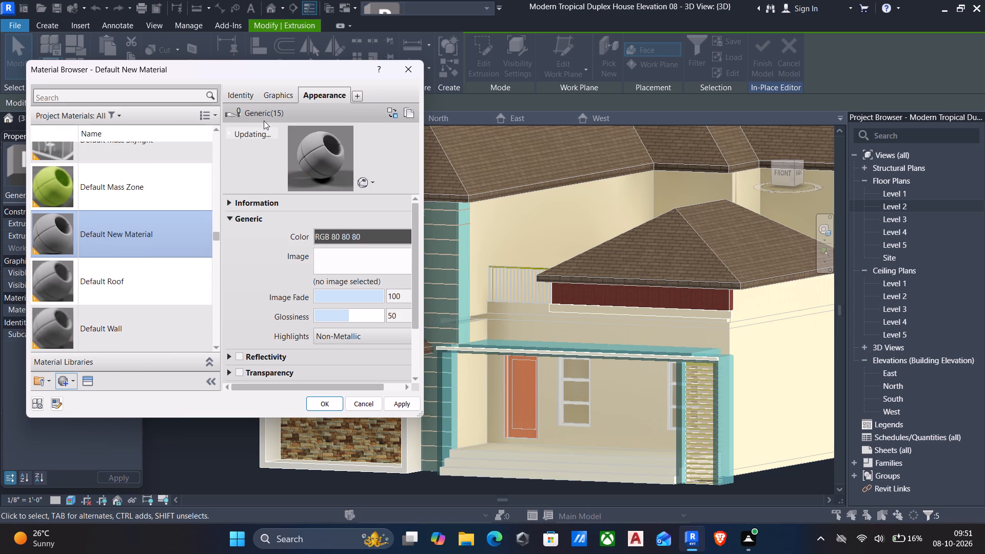
{"action": "left_click", "coordinate": [240, 90]}
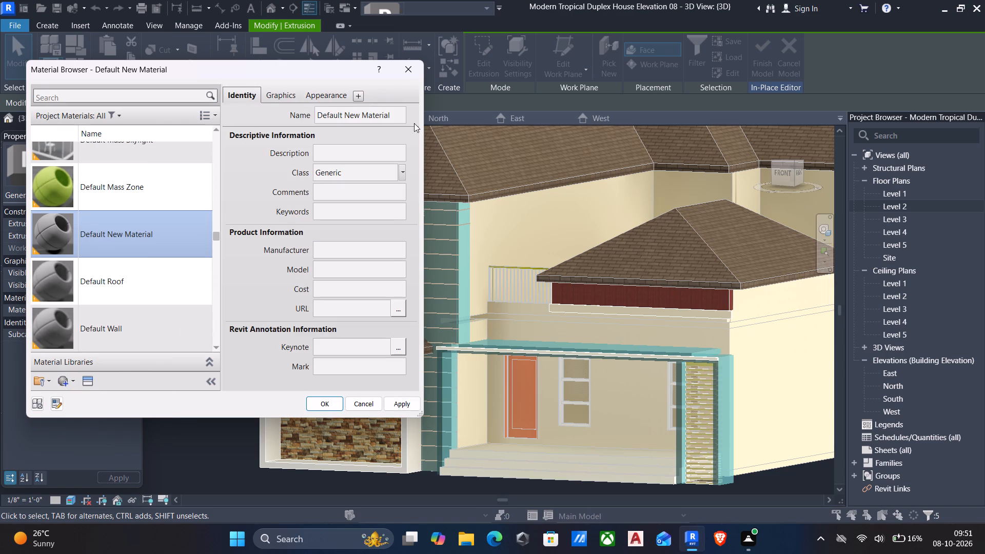
{"action": "left_click", "coordinate": [399, 117]}
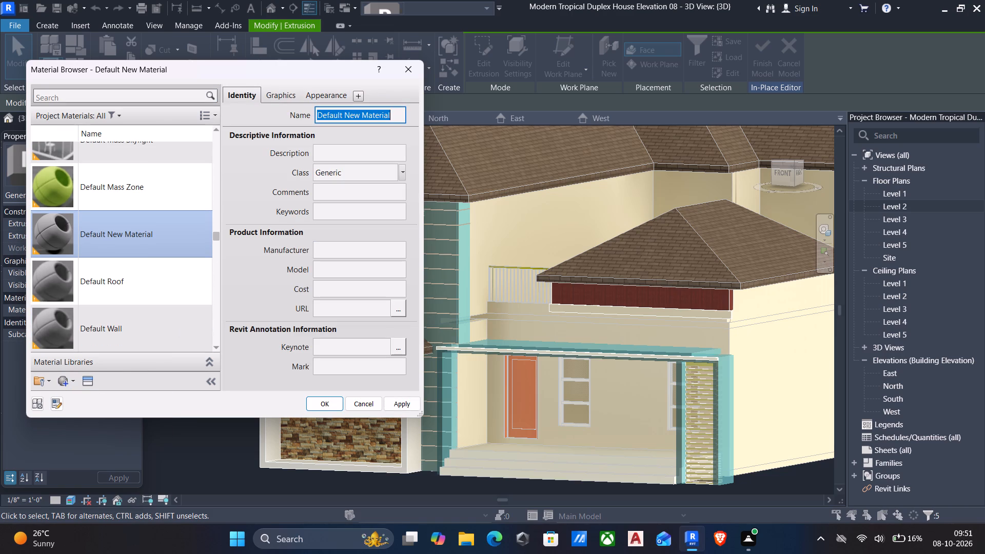
{"action": "type", "text": "sitout"}
{"action": "key", "text": "space"}
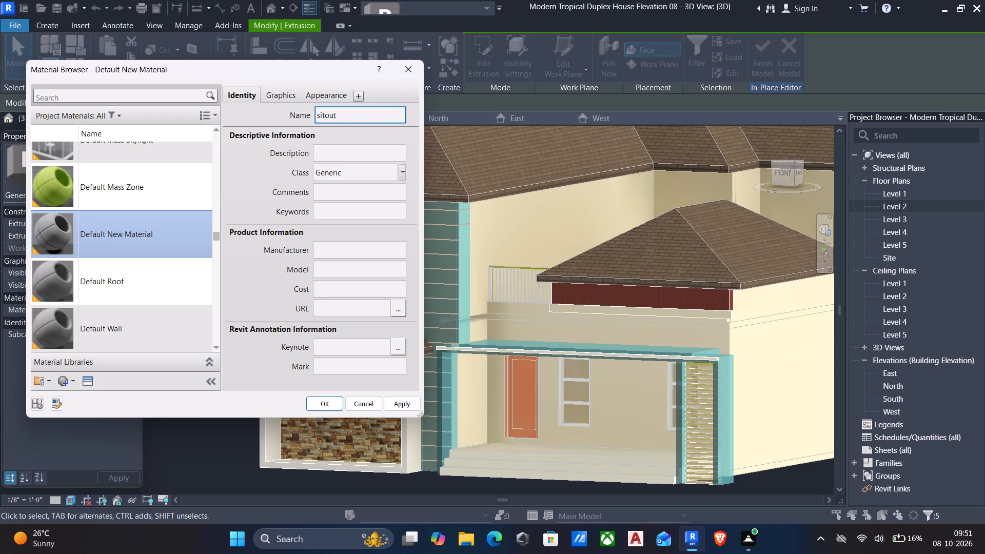
{"action": "type", "text": "are"}
{"action": "key", "text": "a"}
{"action": "left_click", "coordinate": [399, 403]}
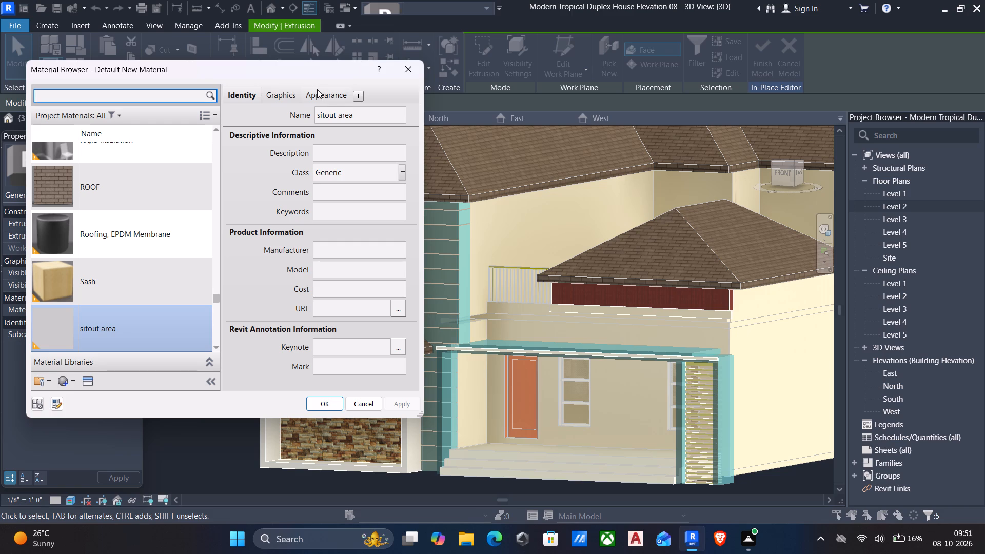
Set the sitout area material's appearance colour to grey RGB 161 161 161.
{"action": "left_click", "coordinate": [322, 98]}
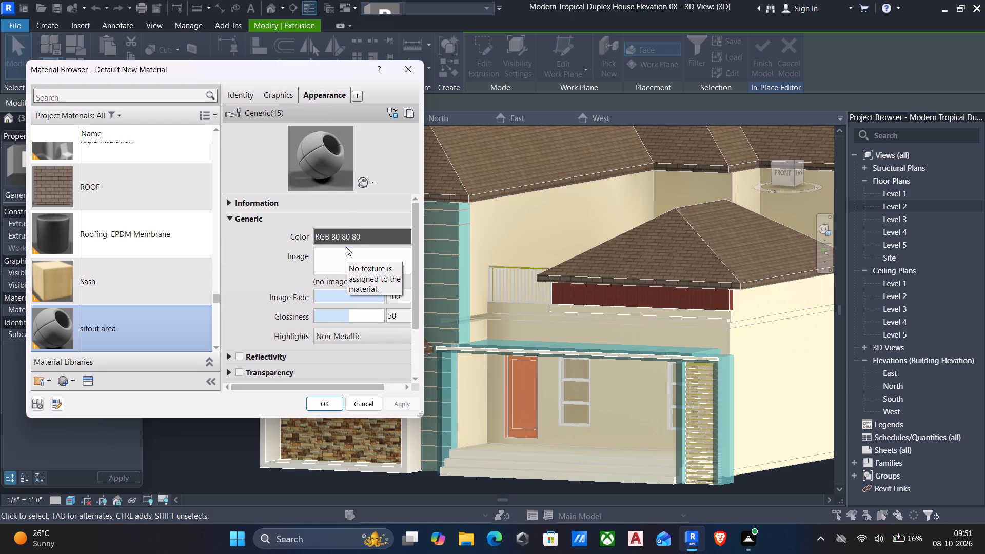
{"action": "left_click", "coordinate": [343, 236]}
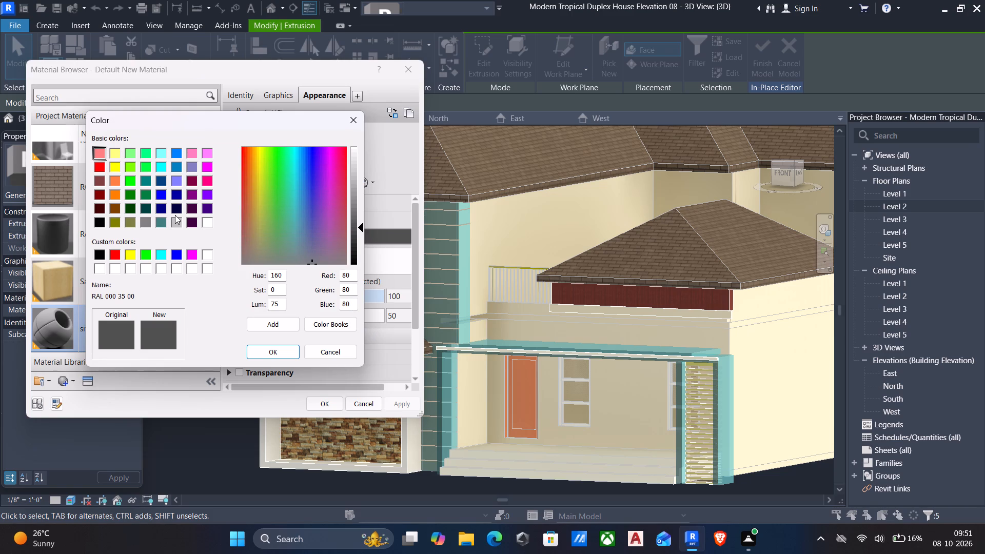
{"action": "left_click", "coordinate": [145, 221]}
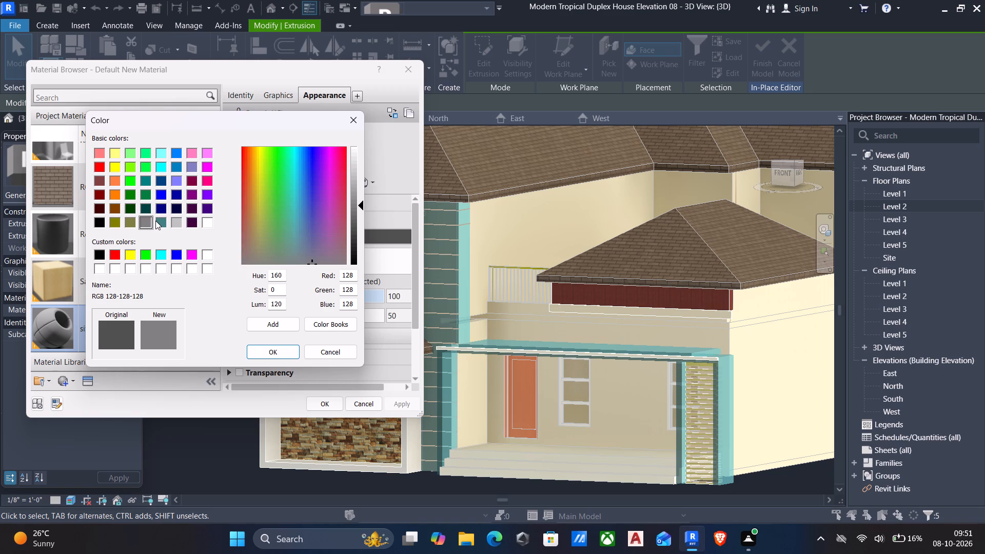
{"action": "left_click", "coordinate": [159, 221]}
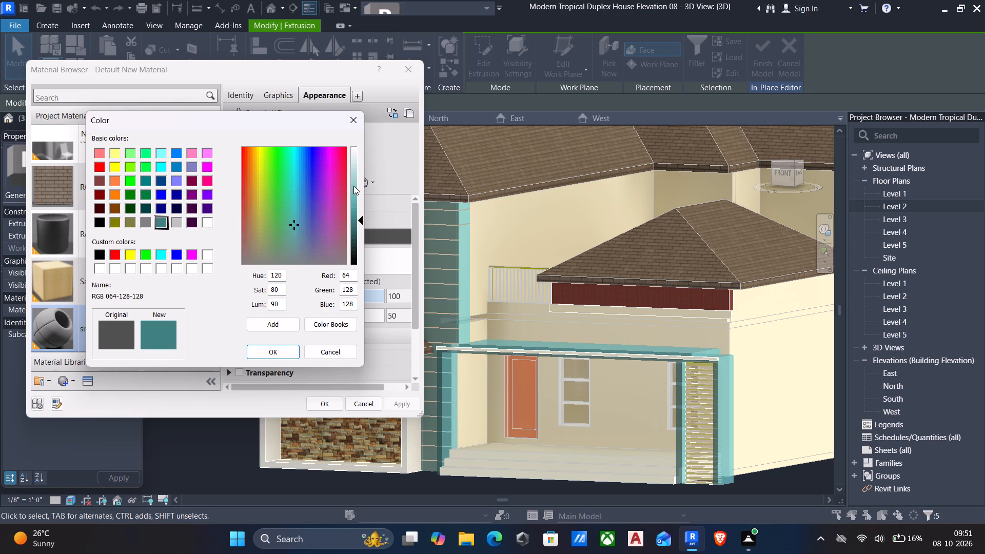
{"action": "left_click", "coordinate": [353, 186]}
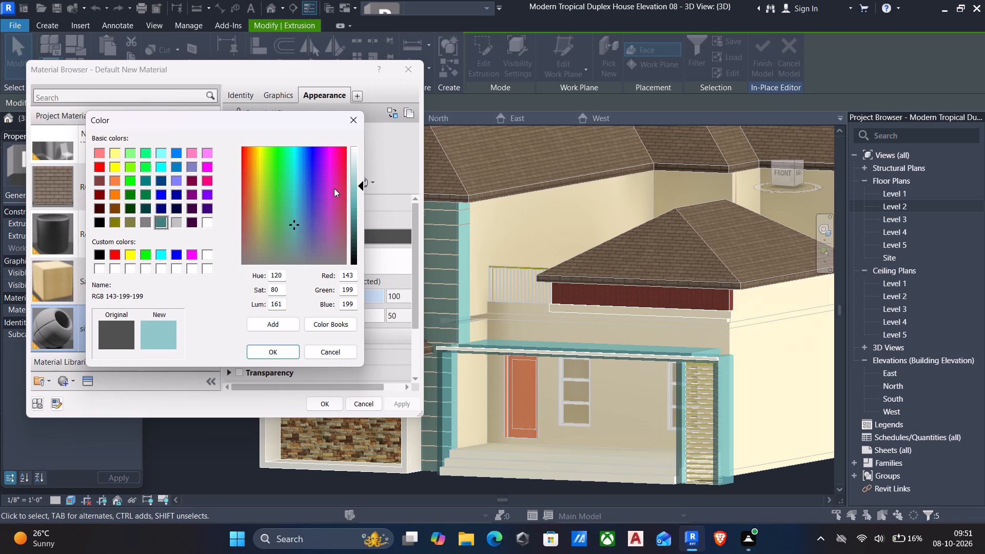
{"action": "left_click_drag", "start_coordinate": [352, 176], "coordinate": [357, 176]}
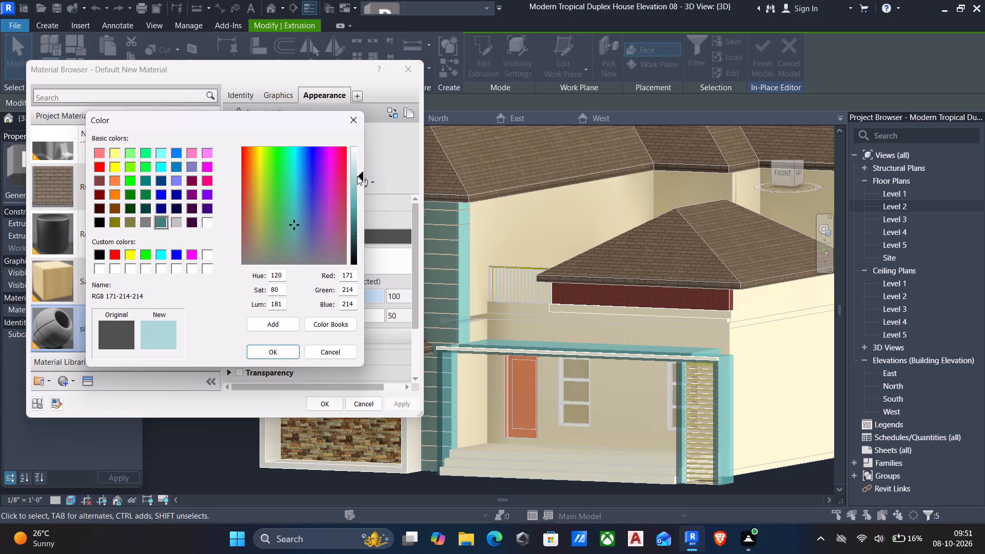
{"action": "left_click", "coordinate": [176, 221]}
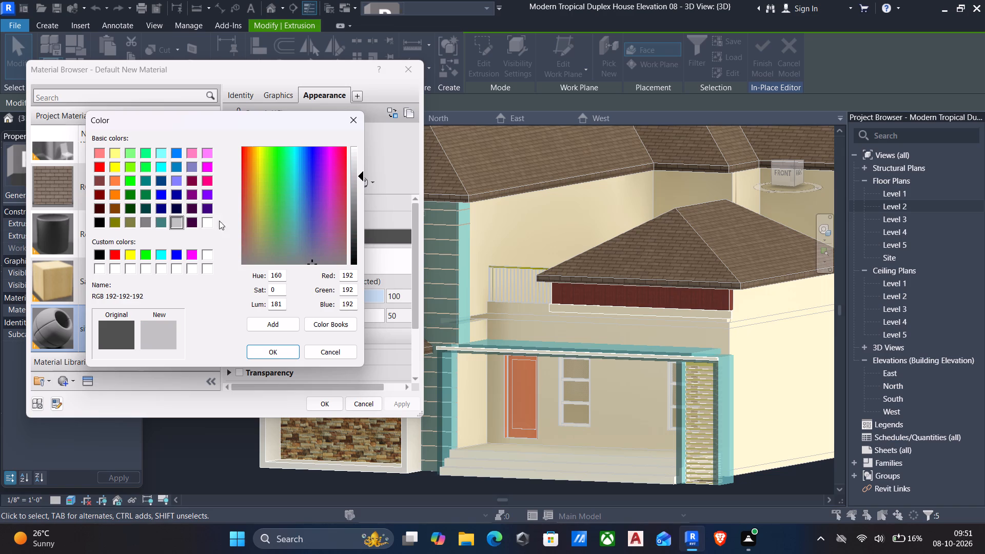
{"action": "left_click", "coordinate": [353, 195]}
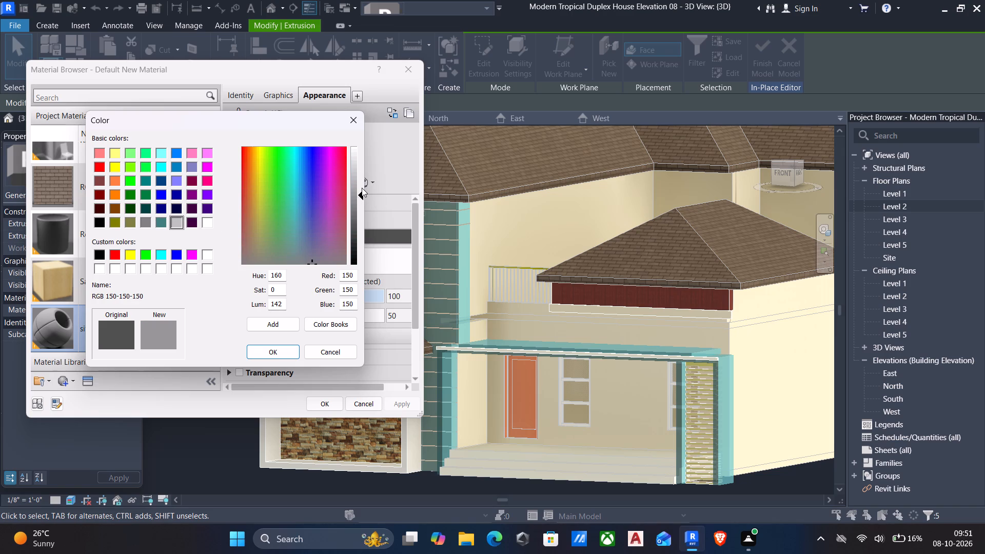
{"action": "left_click", "coordinate": [141, 220]}
{"action": "left_click", "coordinate": [357, 187]}
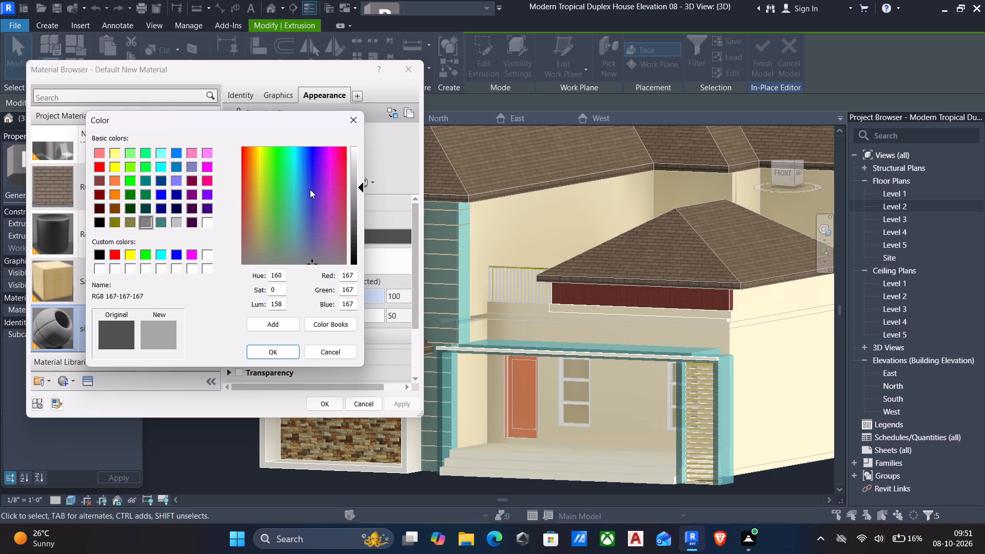
{"action": "left_click_drag", "start_coordinate": [351, 185], "coordinate": [357, 185]}
{"action": "left_click_drag", "start_coordinate": [351, 192], "coordinate": [357, 192]}
{"action": "left_click", "coordinate": [354, 211]}
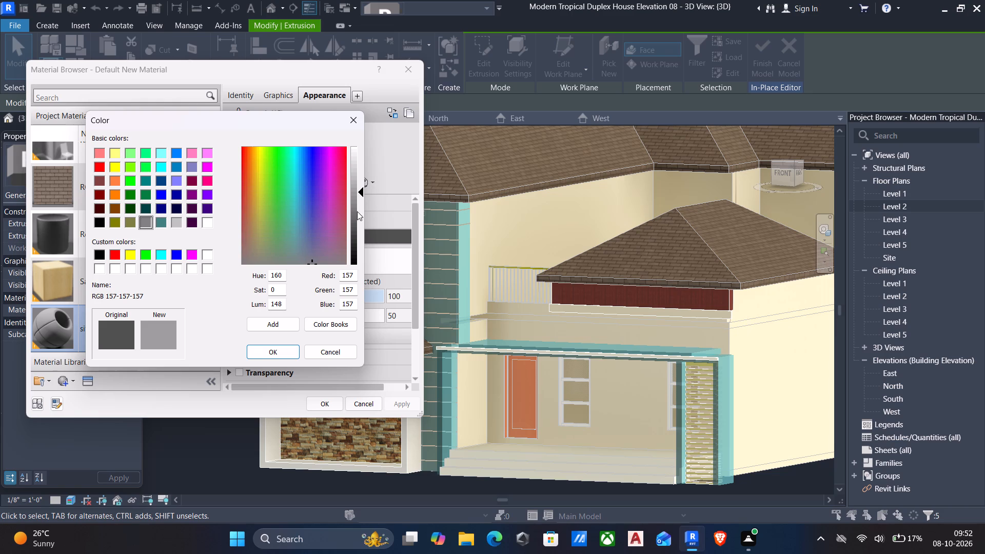
{"action": "left_click", "coordinate": [353, 190]}
{"action": "left_click", "coordinate": [267, 345]}
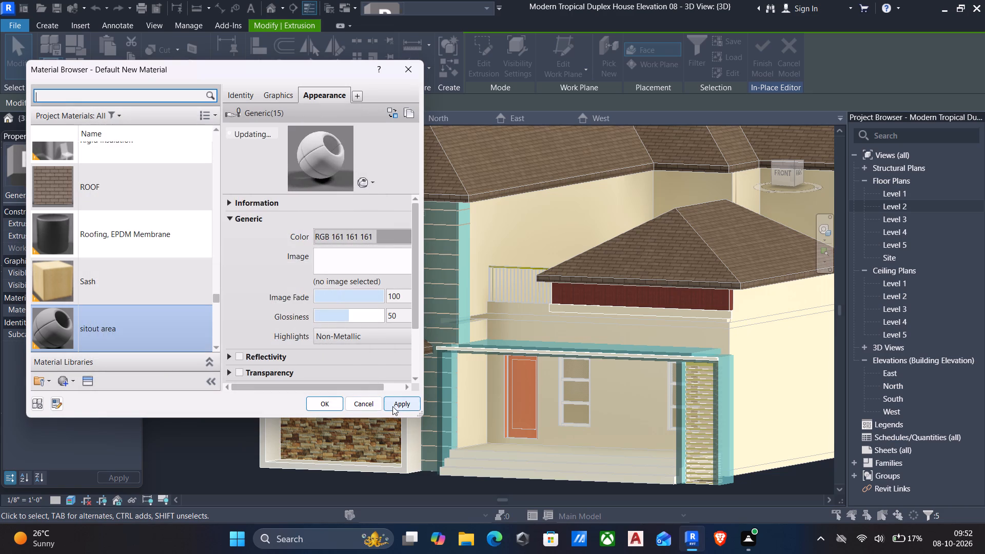
Assign the sitout area material to the selected column, porch frame and canopy extrusions, and finish the in-place model.
{"action": "left_click", "coordinate": [392, 405]}
{"action": "left_click", "coordinate": [320, 403]}
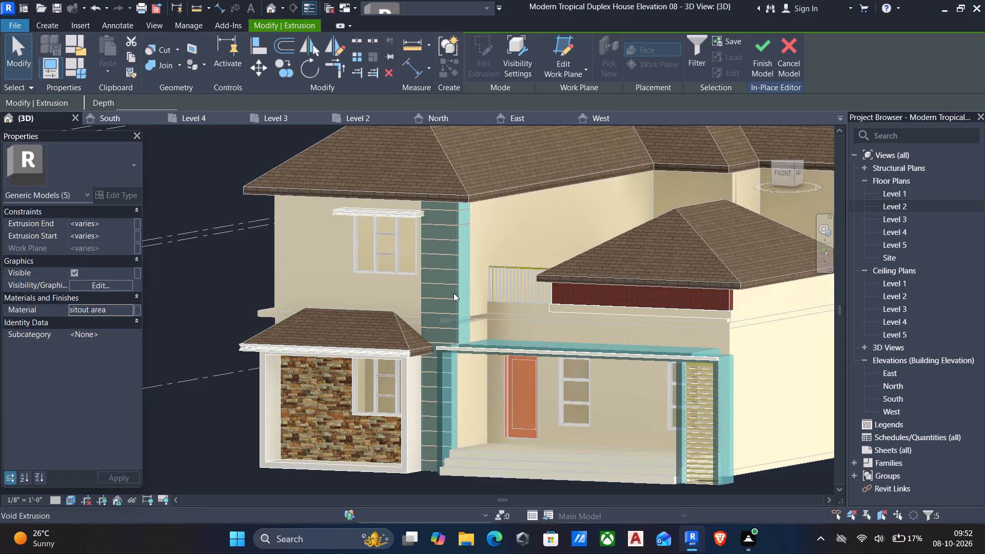
{"action": "scroll", "coordinate": [454, 293], "scroll_direction": "down", "scroll_amount": 3}
{"action": "left_click", "coordinate": [765, 44]}
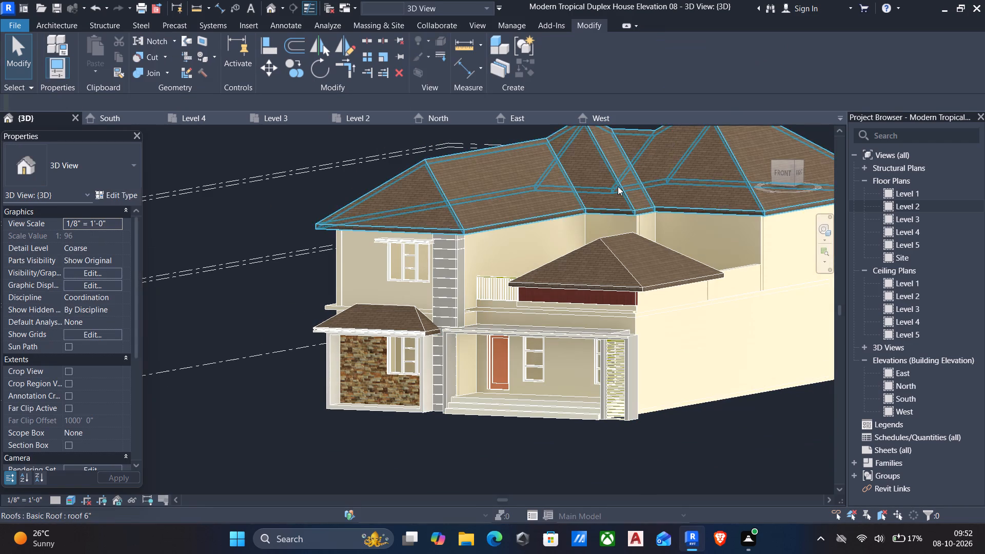
Examine the grey sitout area finish and the whole house exterior from the front and side in the 3D view.
{"action": "scroll", "coordinate": [618, 186], "scroll_direction": "down", "scroll_amount": 6}
{"action": "scroll", "coordinate": [572, 236], "scroll_direction": "up", "scroll_amount": 11}
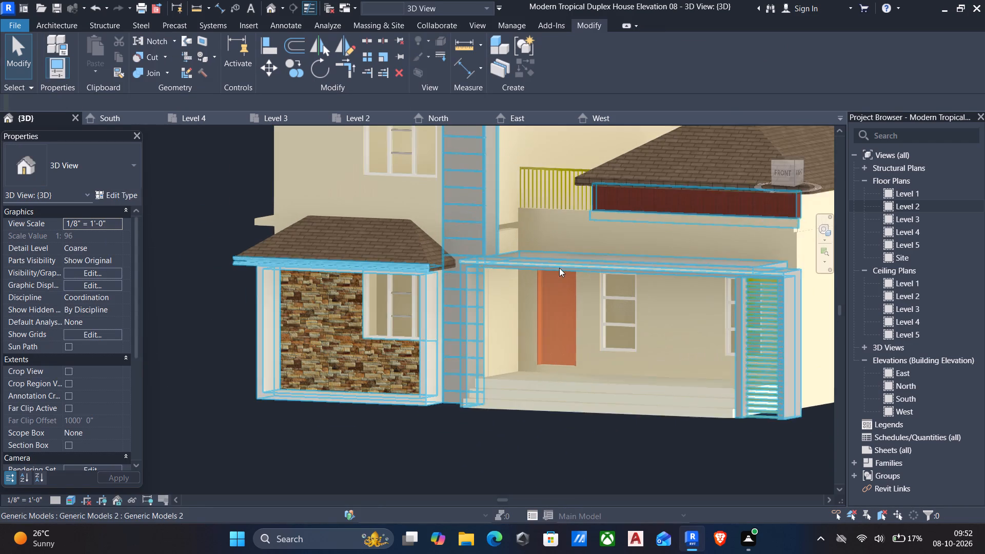
{"action": "scroll", "coordinate": [329, 170], "scroll_direction": "down", "scroll_amount": 5}
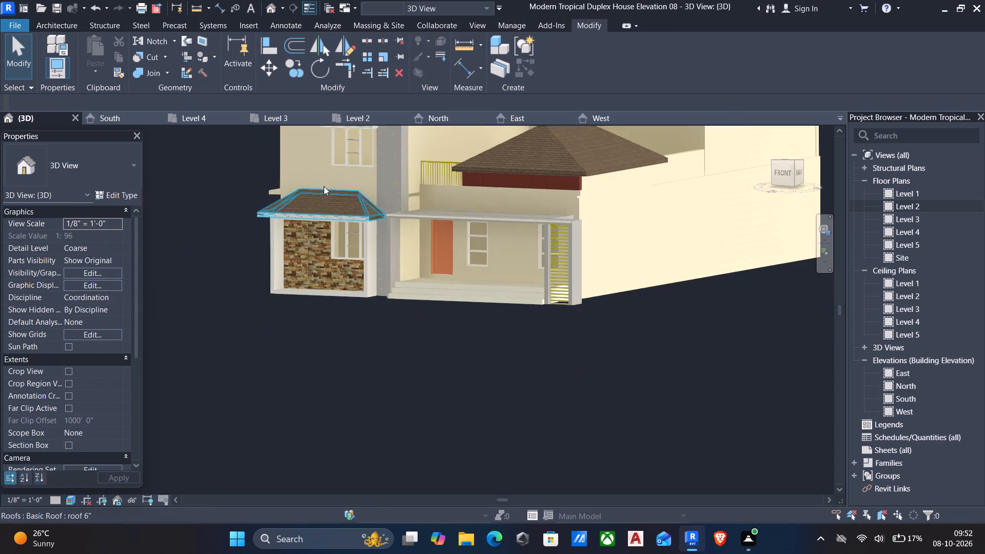
{"action": "middle_click_drag", "start_coordinate": [308, 202], "coordinate": [408, 201], "text": "shift"}
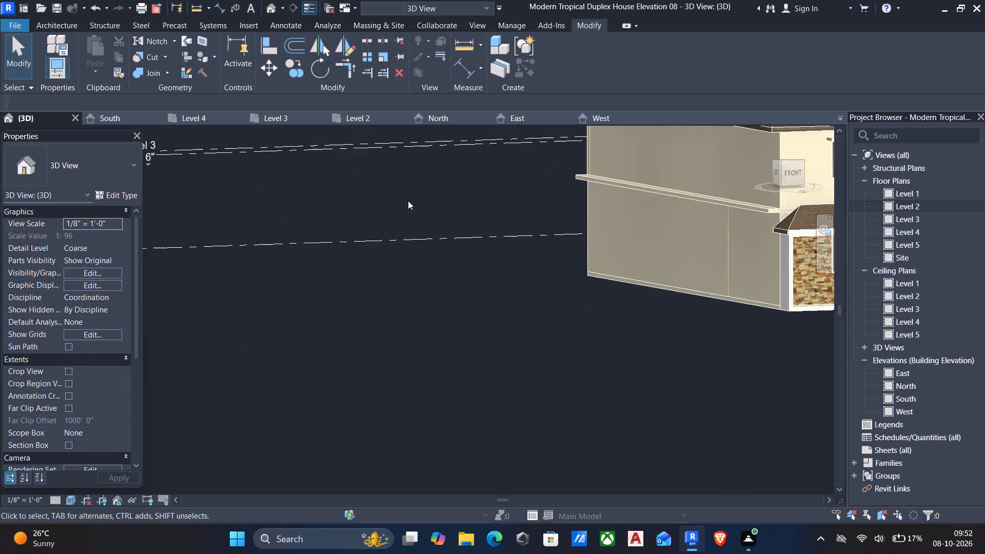
{"action": "scroll", "coordinate": [408, 201], "scroll_direction": "down", "scroll_amount": 4}
{"action": "middle_click_drag", "start_coordinate": [399, 206], "coordinate": [385, 210]}
{"action": "middle_click_drag", "start_coordinate": [592, 213], "coordinate": [561, 224], "text": "shift"}
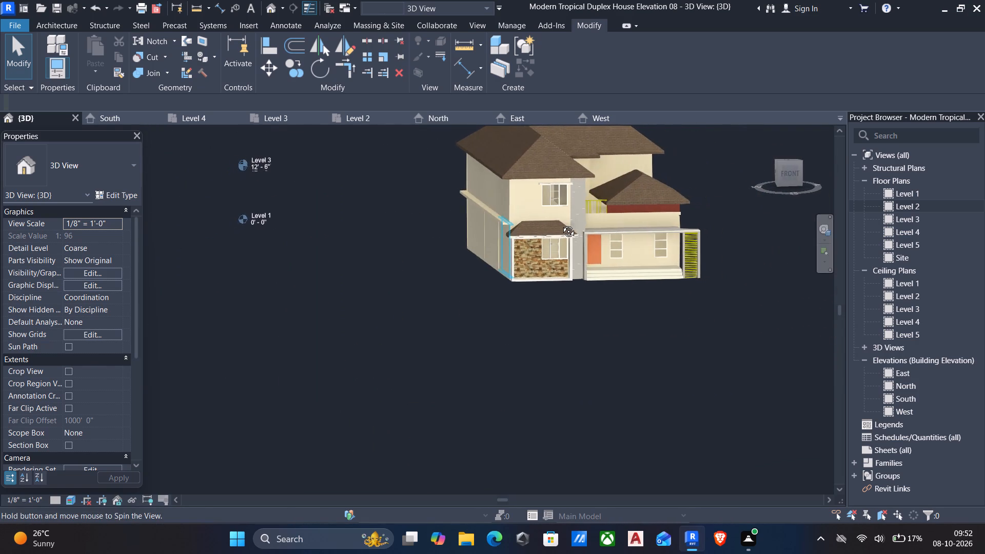
{"action": "middle_click_drag", "start_coordinate": [561, 224], "coordinate": [541, 201], "text": "shift"}
{"action": "middle_click_drag", "start_coordinate": [376, 212], "coordinate": [374, 219]}
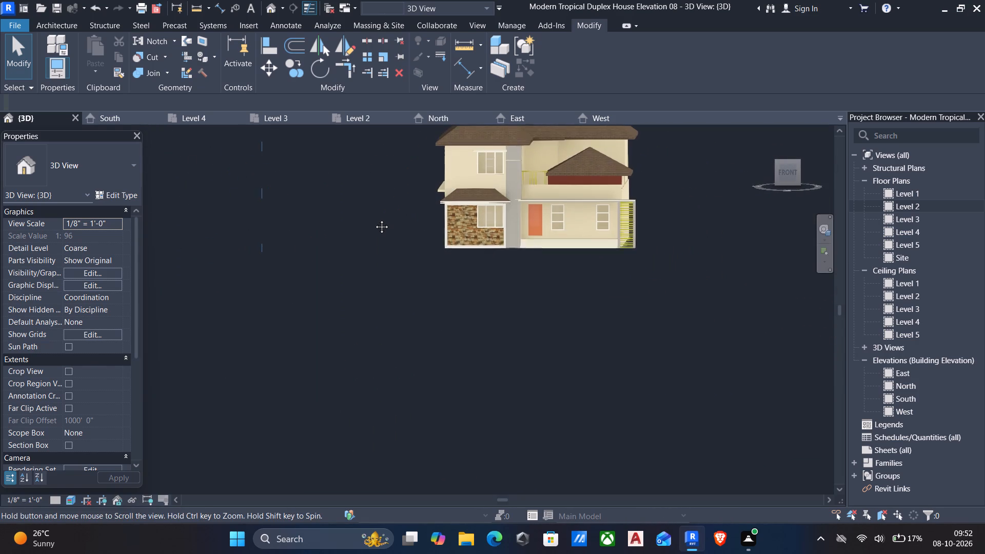
{"action": "middle_click_drag", "start_coordinate": [374, 219], "coordinate": [397, 238]}
{"action": "scroll", "coordinate": [425, 240], "scroll_direction": "up", "scroll_amount": 3}
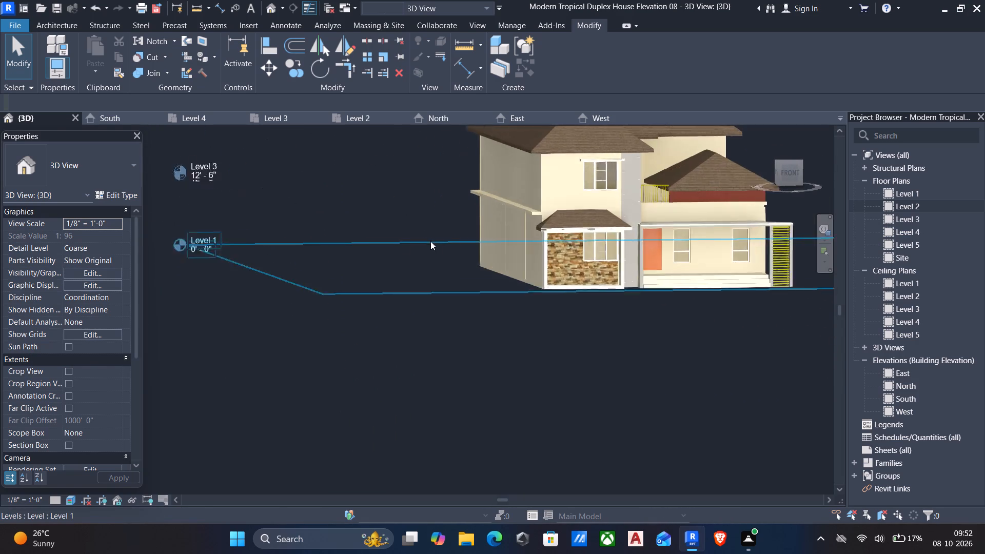
{"action": "scroll", "coordinate": [430, 241], "scroll_direction": "up", "scroll_amount": 3}
{"action": "scroll", "coordinate": [446, 247], "scroll_direction": "down", "scroll_amount": 2}
{"action": "middle_click_drag", "start_coordinate": [436, 260], "coordinate": [271, 367]}
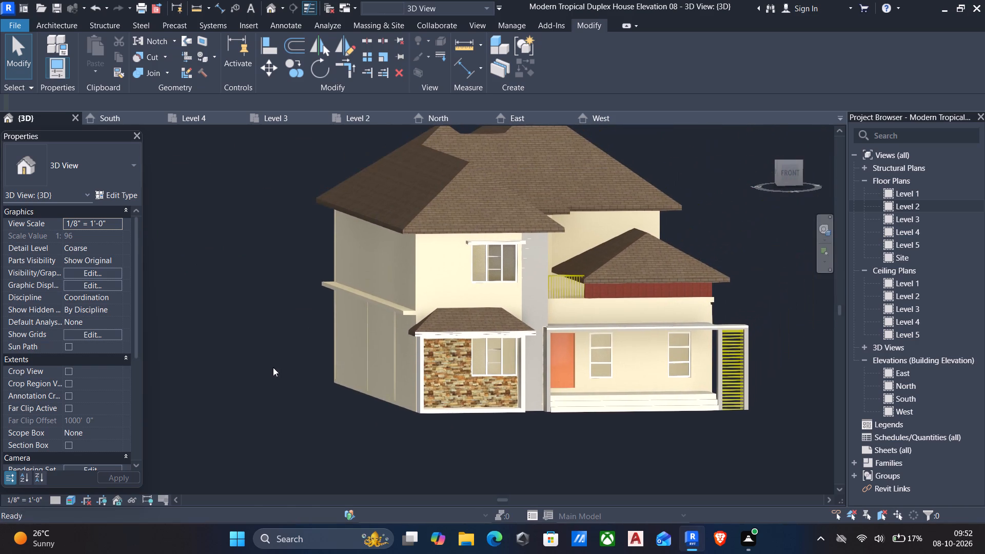
{"action": "scroll", "coordinate": [291, 346], "scroll_direction": "up", "scroll_amount": 2}
{"action": "scroll", "coordinate": [292, 346], "scroll_direction": "down", "scroll_amount": 2}
{"action": "middle_click_drag", "start_coordinate": [282, 349], "coordinate": [270, 349]}
{"action": "scroll", "coordinate": [272, 322], "scroll_direction": "down", "scroll_amount": 2}
{"action": "middle_click", "coordinate": [271, 323]}
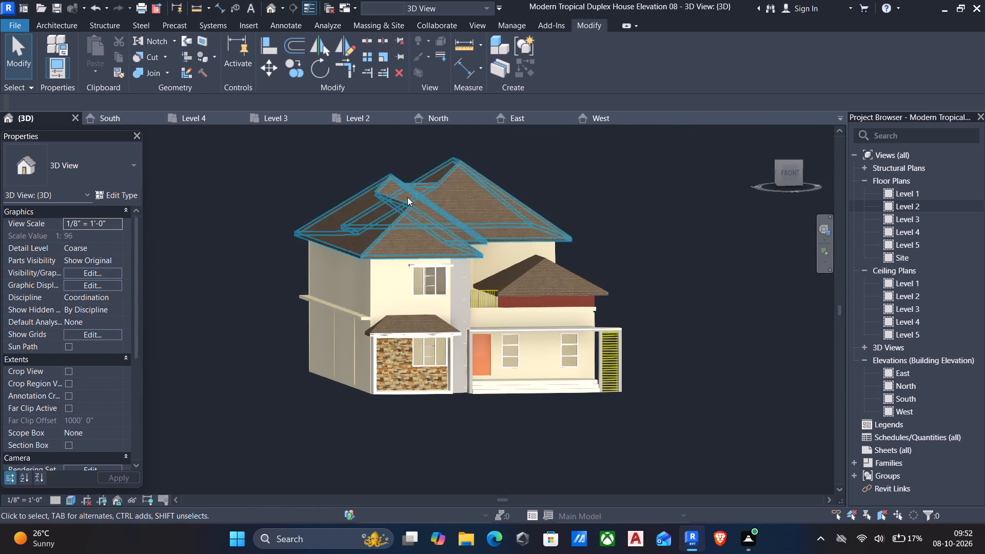
For the balcony railing's Rectangular - 2" x 2" top rail type, create a new material named "mullion".
{"action": "scroll", "coordinate": [514, 263], "scroll_direction": "up", "scroll_amount": 2}
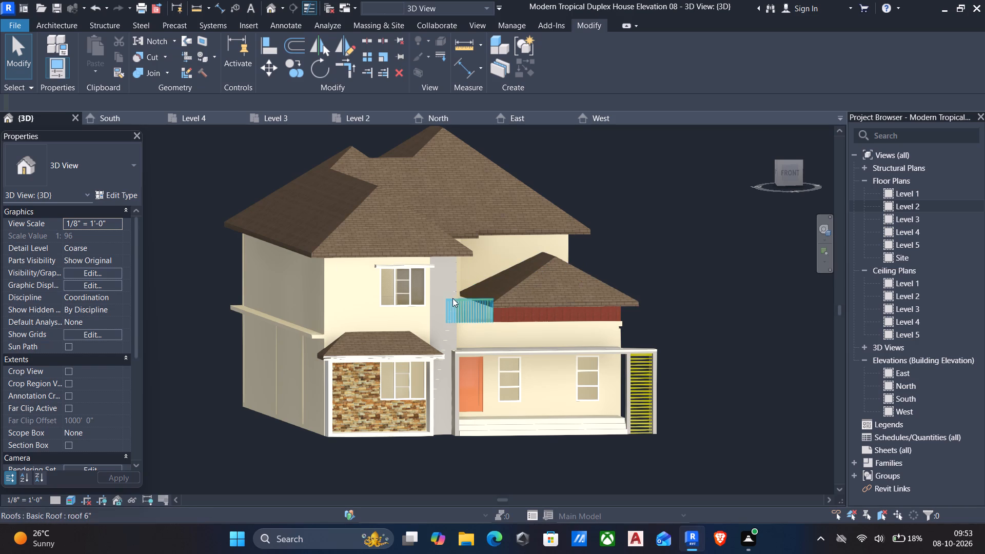
{"action": "scroll", "coordinate": [501, 308], "scroll_direction": "up", "scroll_amount": 5}
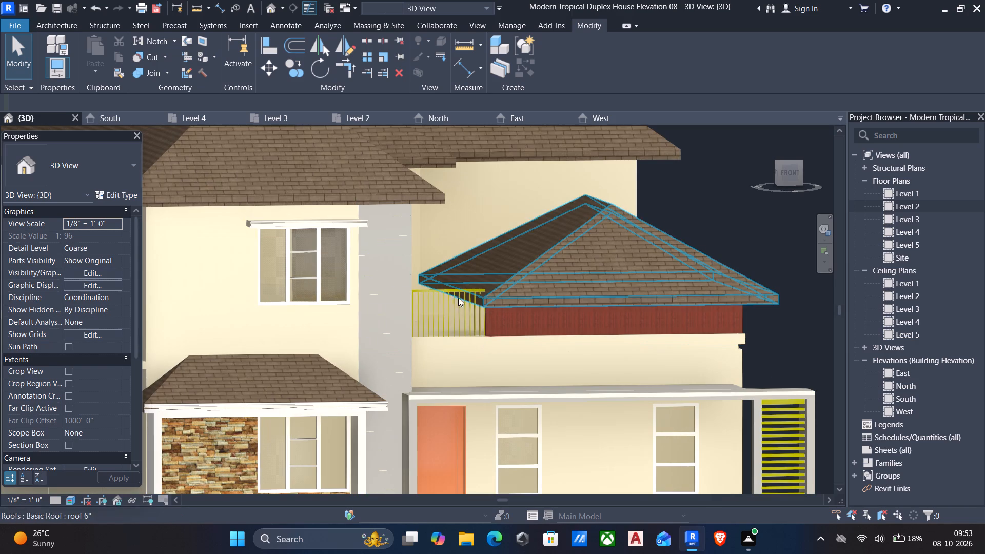
{"action": "left_click", "coordinate": [451, 295]}
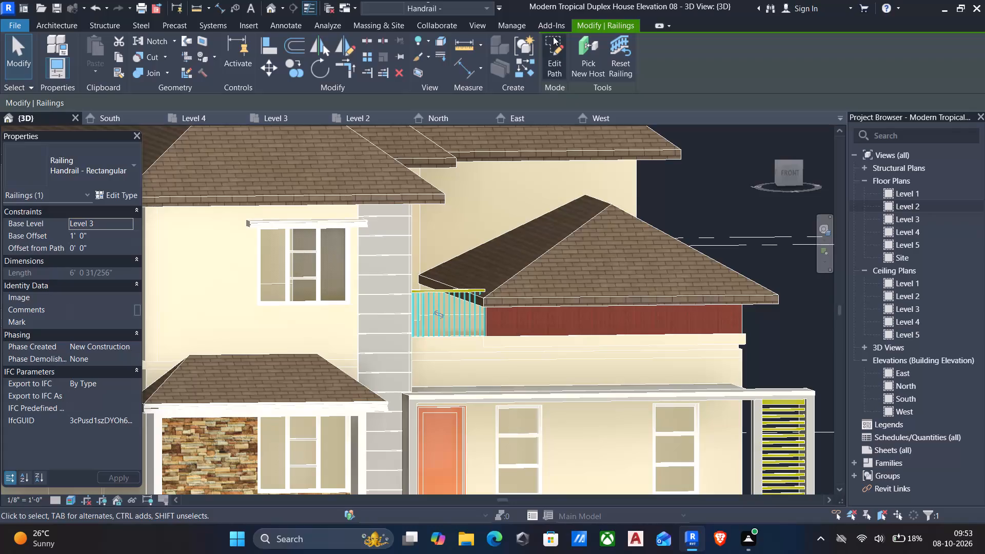
{"action": "left_click", "coordinate": [125, 196]}
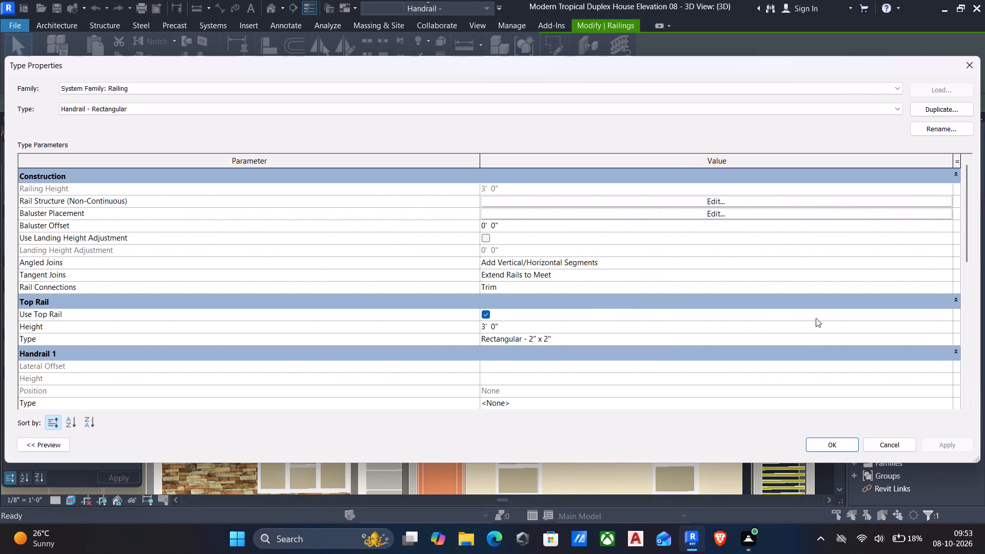
{"action": "left_click", "coordinate": [946, 335]}
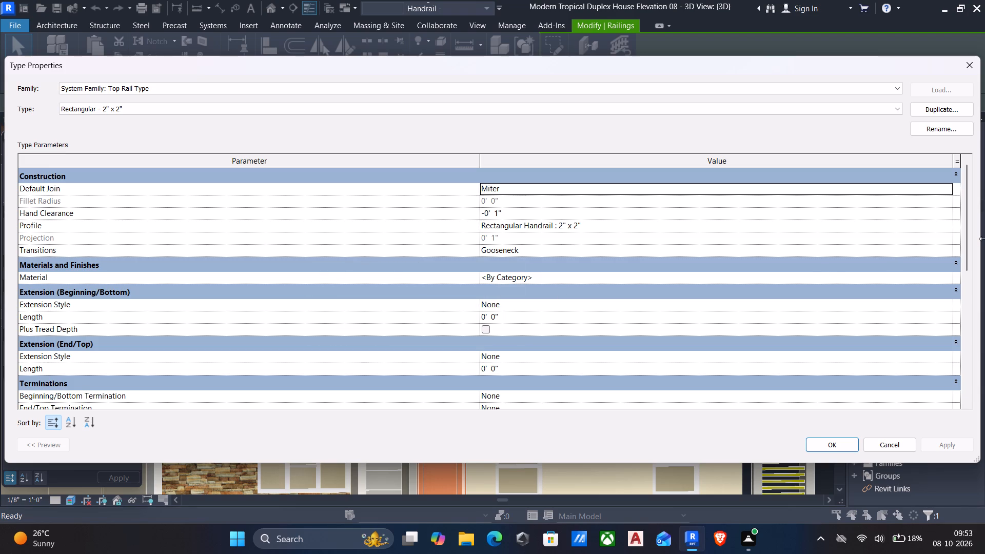
{"action": "left_click", "coordinate": [947, 278]}
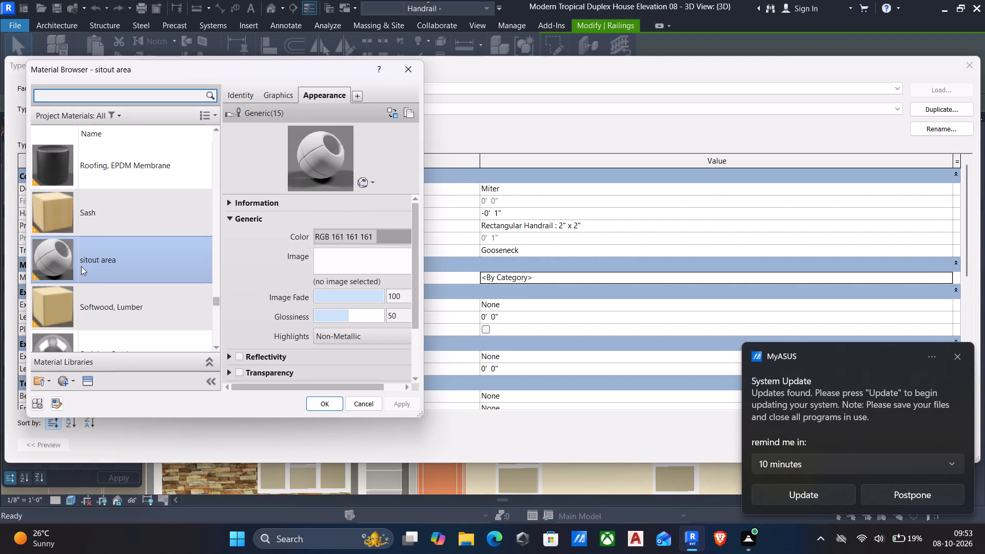
{"action": "left_click", "coordinate": [61, 380]}
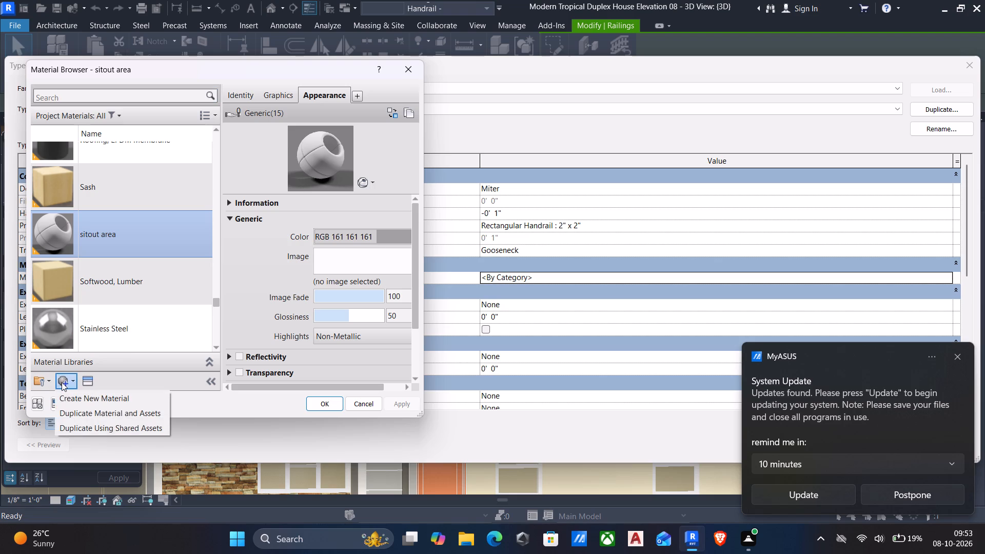
{"action": "left_click", "coordinate": [68, 399]}
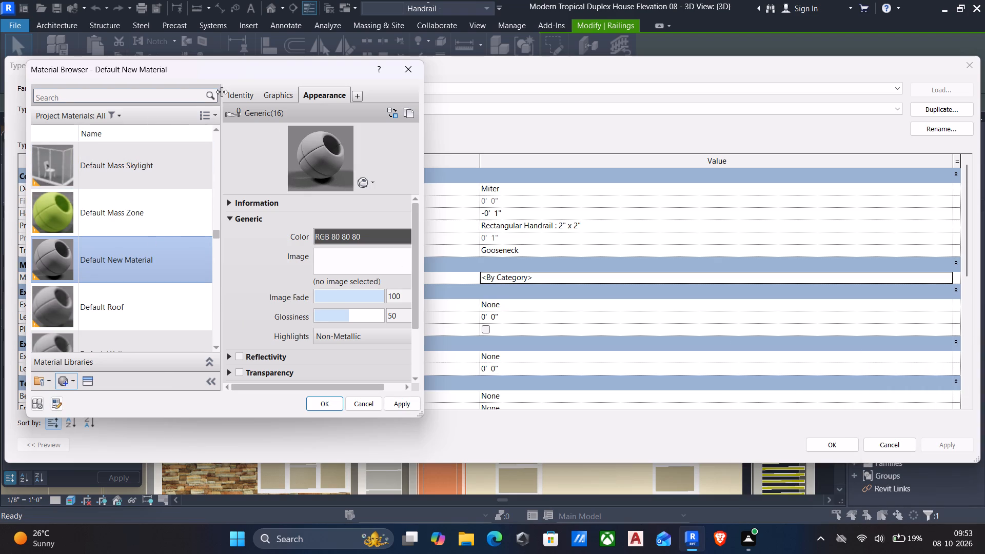
{"action": "left_click", "coordinate": [248, 97]}
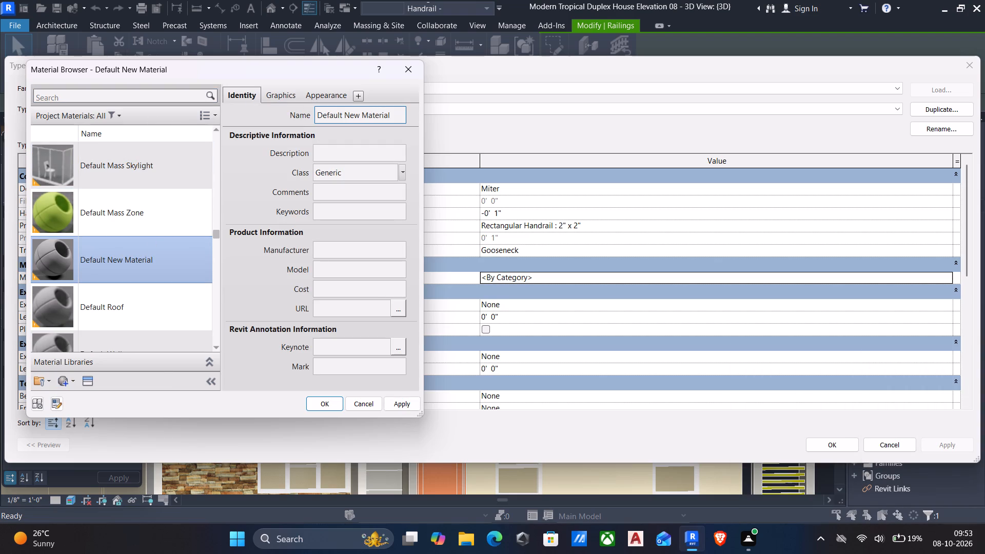
{"action": "left_click", "coordinate": [393, 114]}
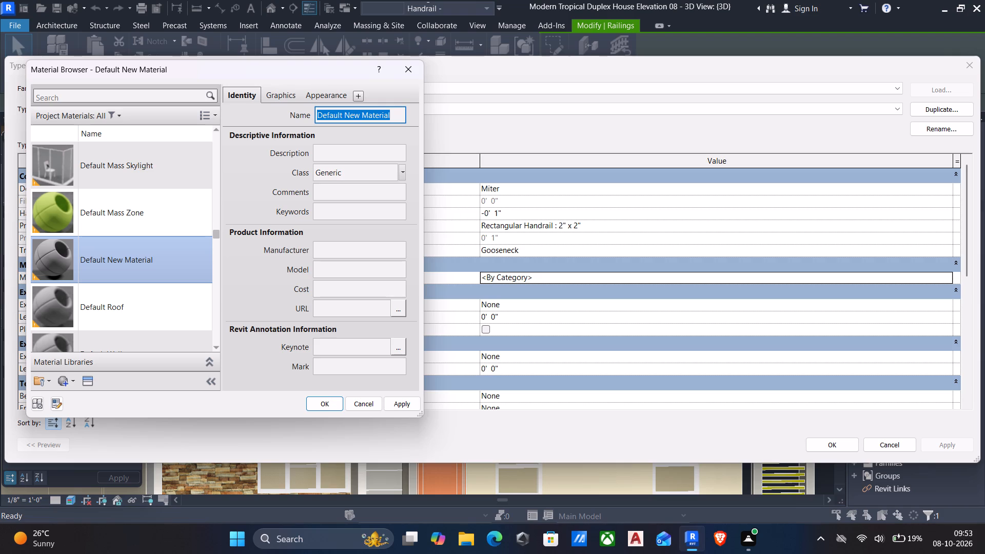
{"action": "type", "text": "mullion"}
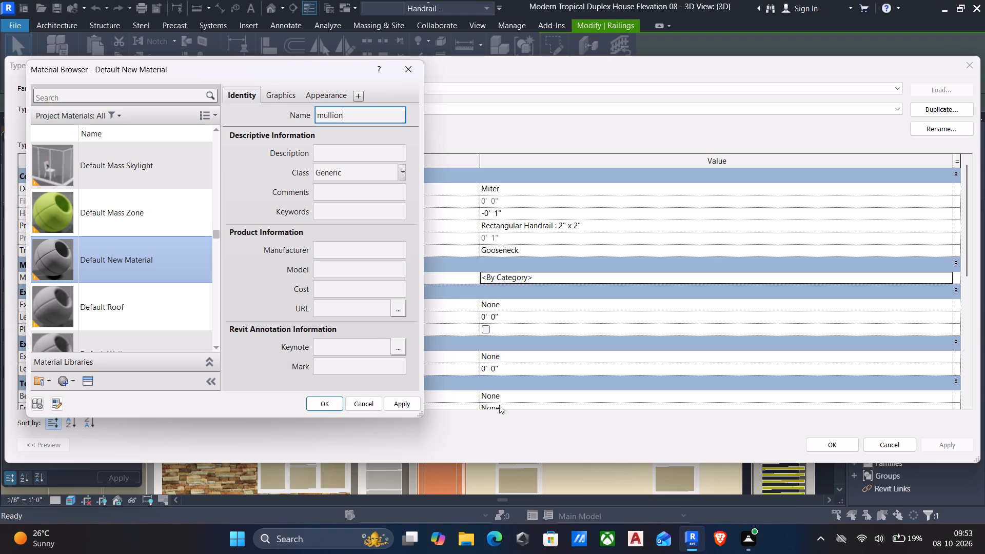
{"action": "left_click", "coordinate": [403, 402]}
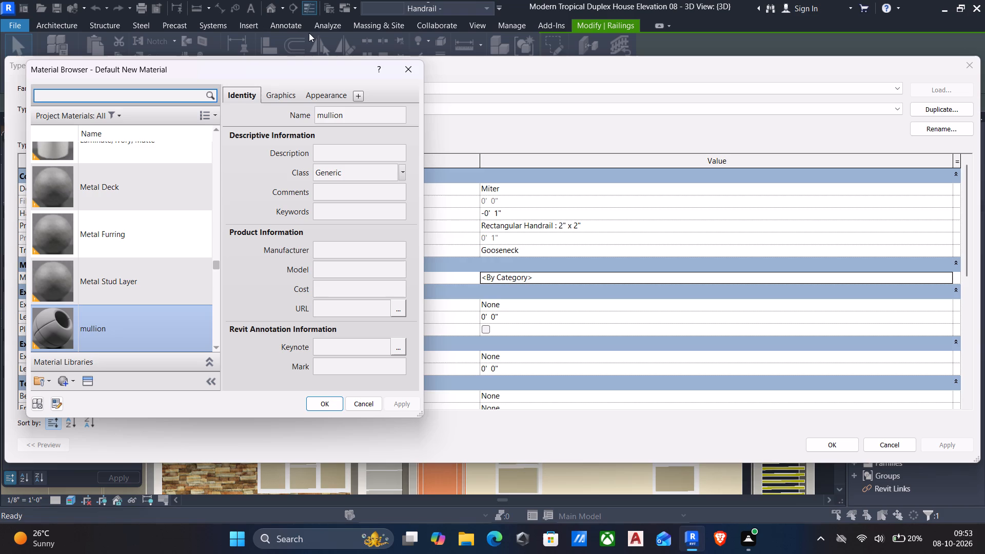
Replace the mullion material's appearance with the dark brown Bronze - Patina asset from the Metal appearance library and apply it.
{"action": "left_click", "coordinate": [319, 93]}
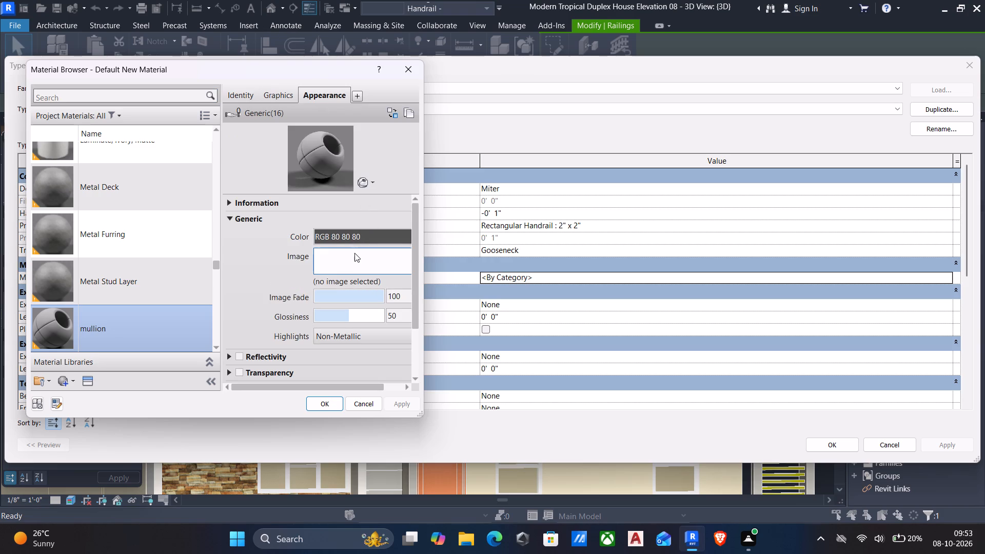
{"action": "left_click", "coordinate": [353, 256]}
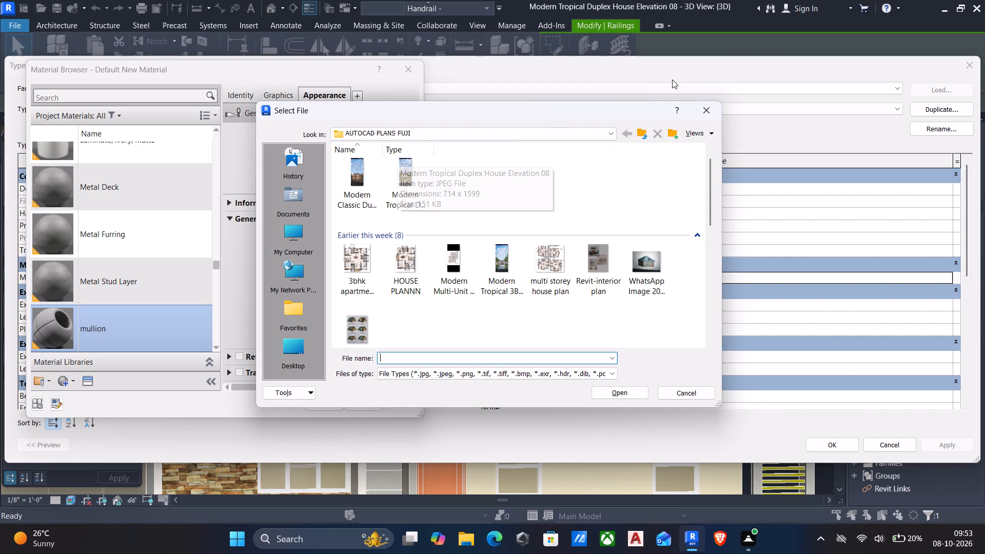
{"action": "left_click", "coordinate": [699, 103]}
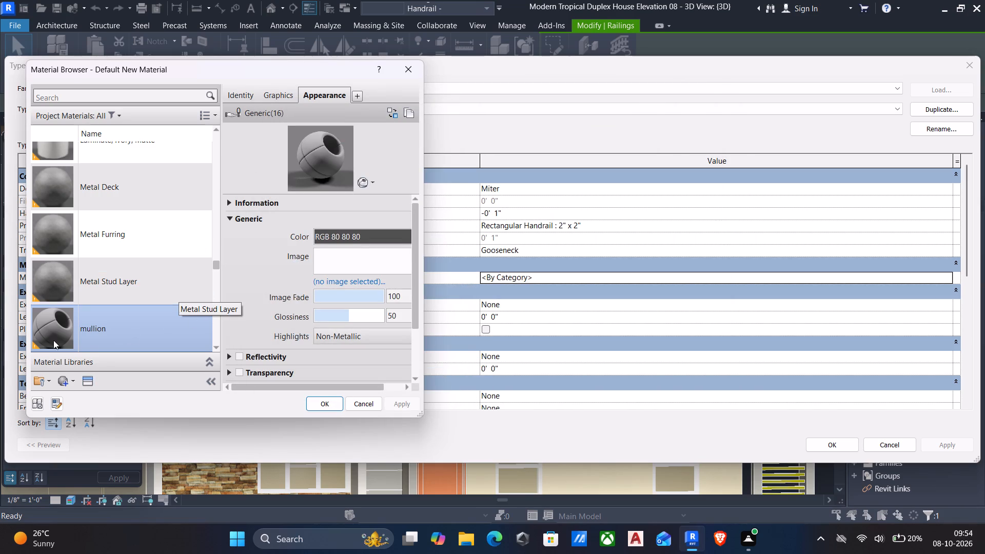
{"action": "left_click", "coordinate": [84, 380]}
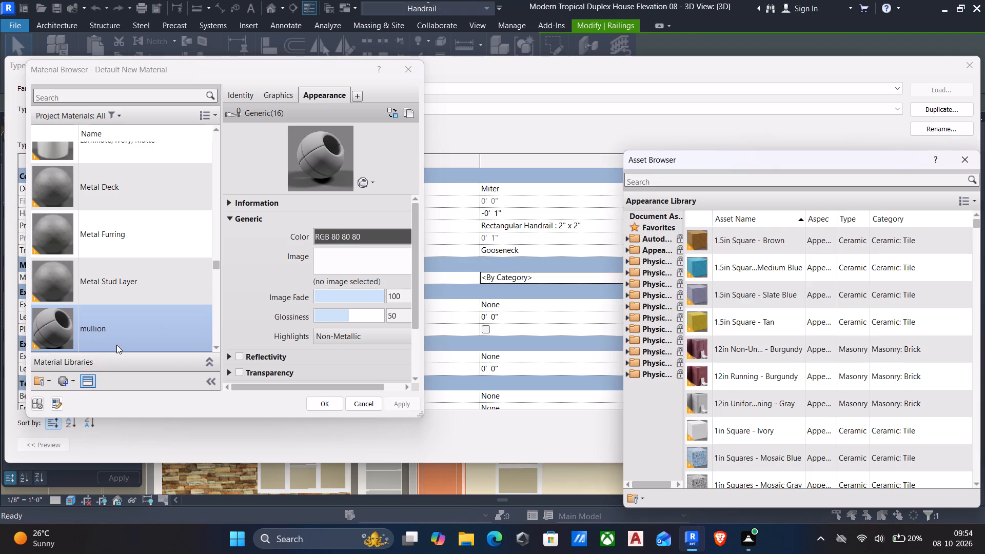
{"action": "left_click", "coordinate": [629, 250]}
{"action": "scroll", "coordinate": [652, 272], "scroll_direction": "down", "scroll_amount": 4}
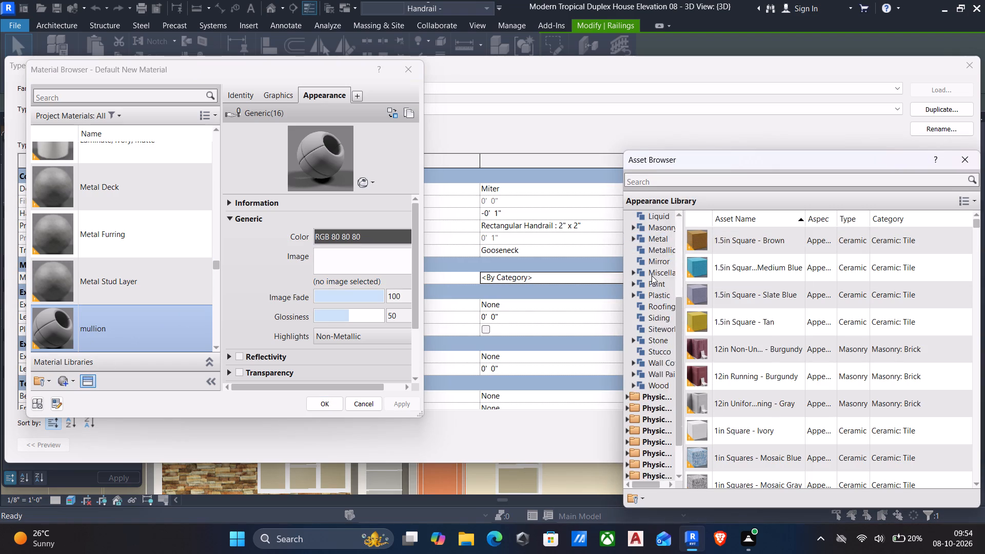
{"action": "scroll", "coordinate": [652, 275], "scroll_direction": "down", "scroll_amount": 2}
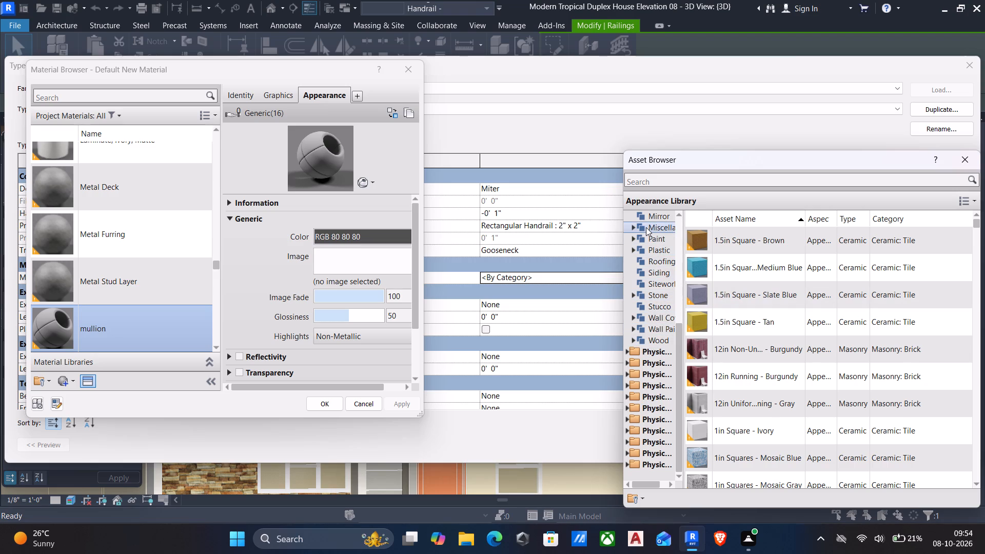
{"action": "scroll", "coordinate": [646, 227], "scroll_direction": "up", "scroll_amount": 2}
{"action": "double_click", "coordinate": [644, 265]}
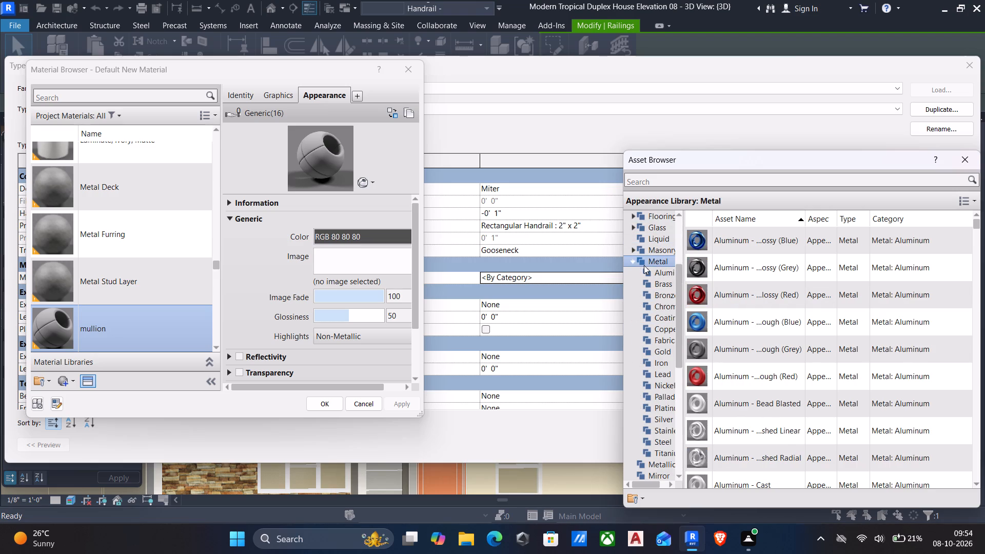
{"action": "scroll", "coordinate": [795, 286], "scroll_direction": "down", "scroll_amount": 12}
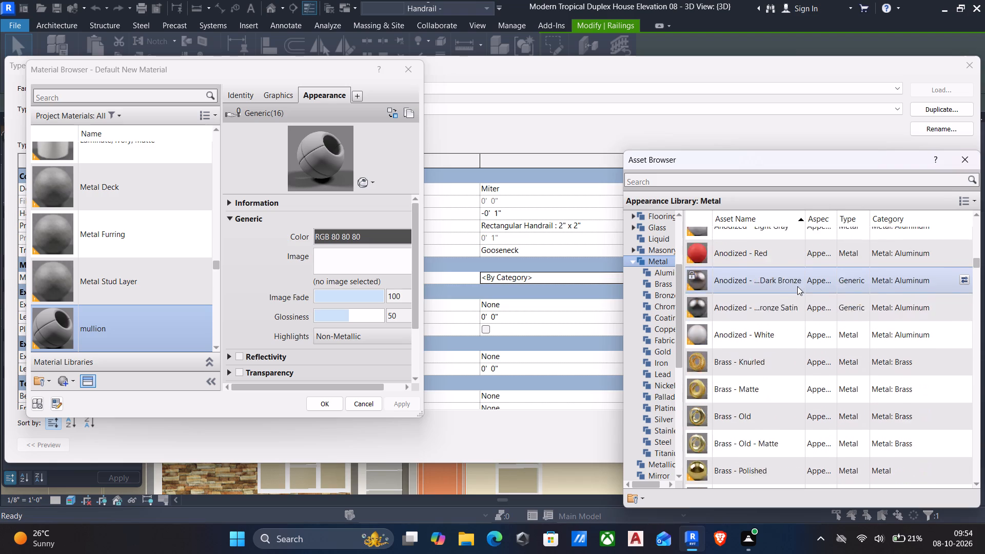
{"action": "scroll", "coordinate": [797, 286], "scroll_direction": "down", "scroll_amount": 9}
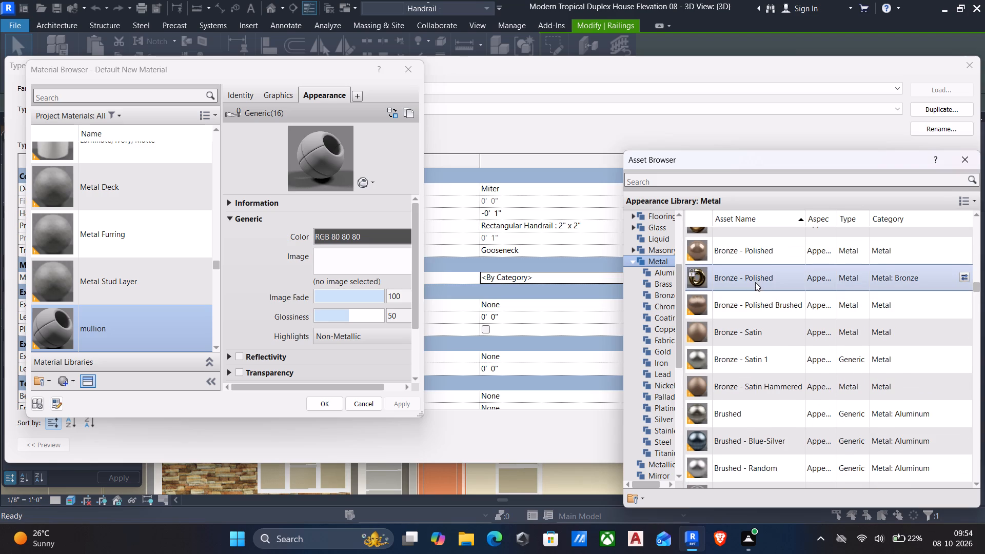
{"action": "scroll", "coordinate": [755, 282], "scroll_direction": "down", "scroll_amount": 11}
{"action": "scroll", "coordinate": [769, 334], "scroll_direction": "down", "scroll_amount": 6}
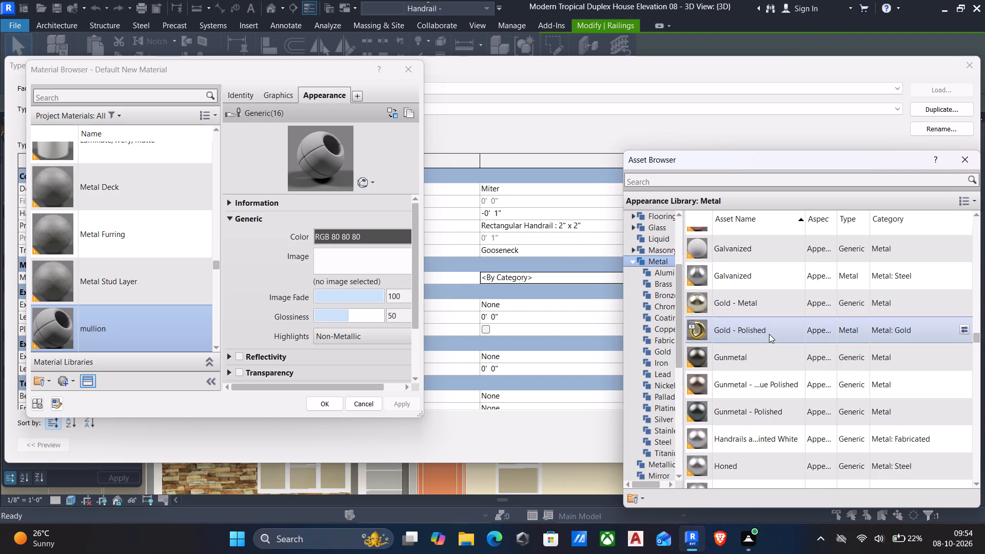
{"action": "scroll", "coordinate": [769, 334], "scroll_direction": "down", "scroll_amount": 12}
{"action": "scroll", "coordinate": [769, 334], "scroll_direction": "up", "scroll_amount": 15}
{"action": "scroll", "coordinate": [759, 329], "scroll_direction": "up", "scroll_amount": 10}
{"action": "scroll", "coordinate": [759, 329], "scroll_direction": "down", "scroll_amount": 3}
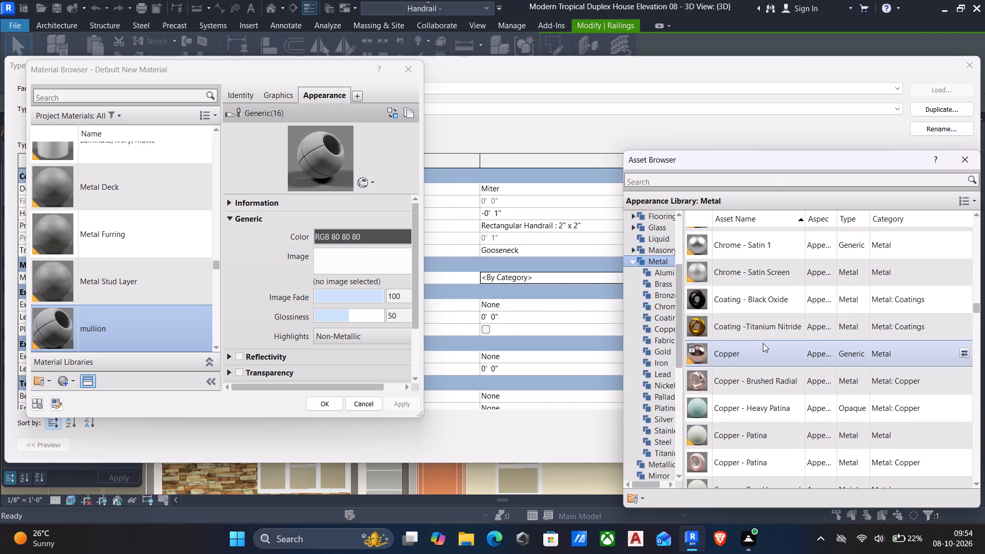
{"action": "scroll", "coordinate": [763, 343], "scroll_direction": "up", "scroll_amount": 7}
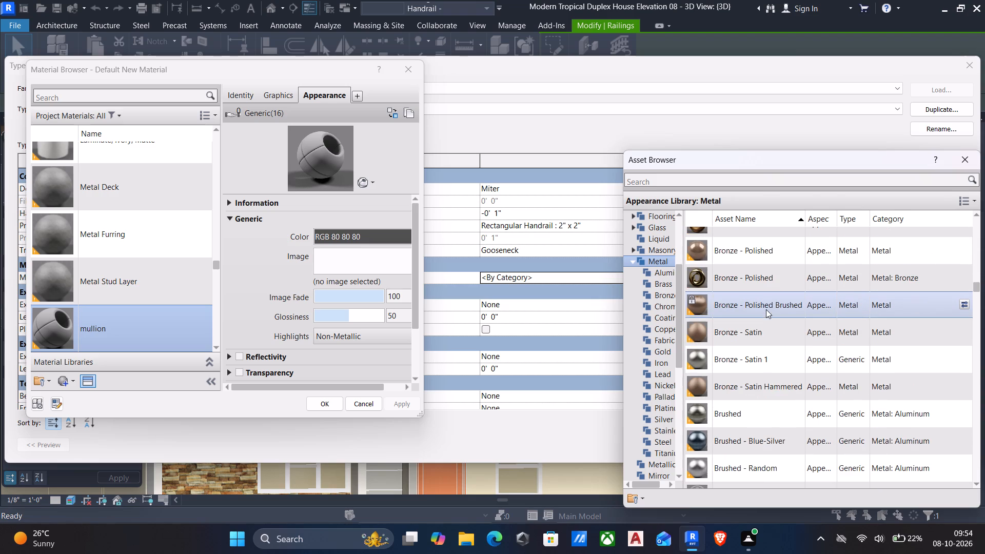
{"action": "scroll", "coordinate": [766, 308], "scroll_direction": "up", "scroll_amount": 2}
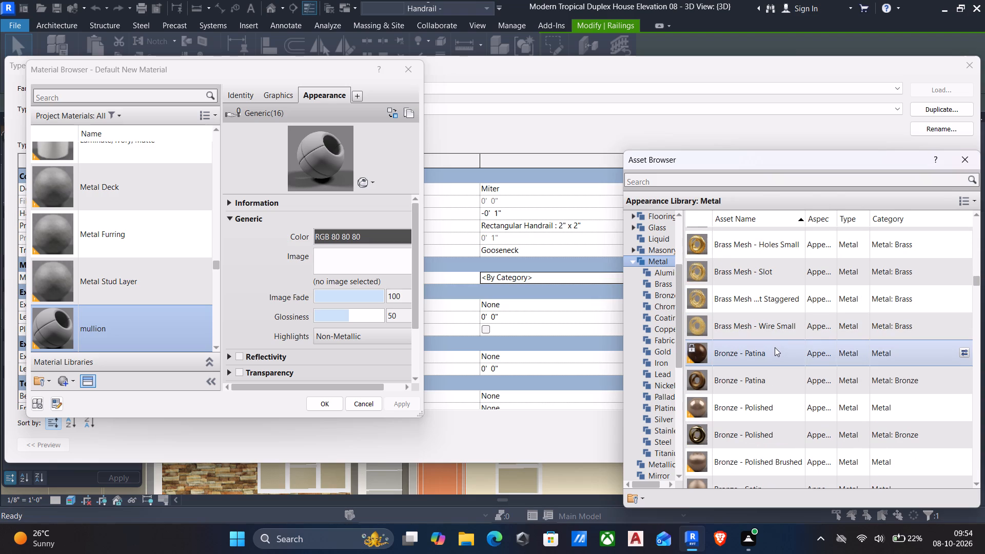
{"action": "double_click", "coordinate": [773, 350]}
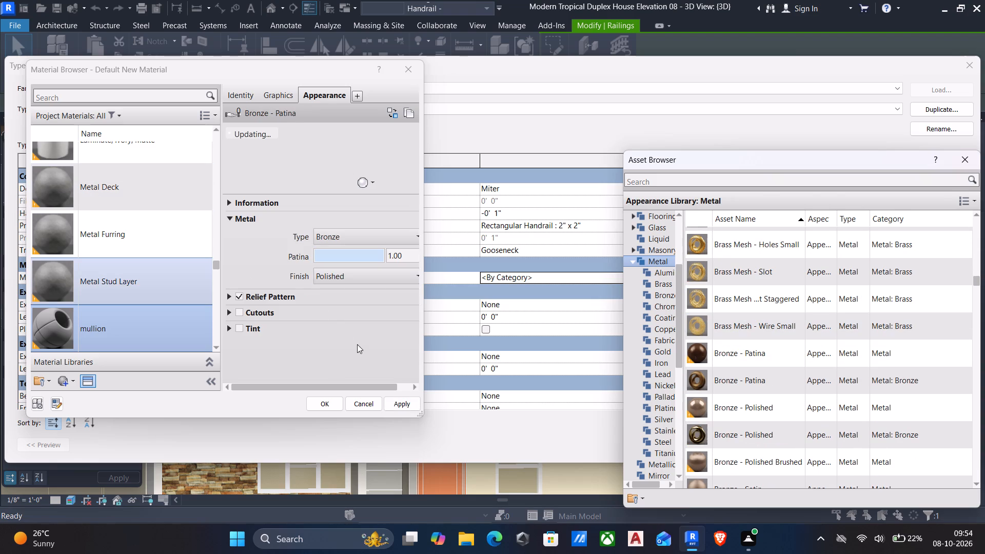
{"action": "left_click", "coordinate": [404, 406]}
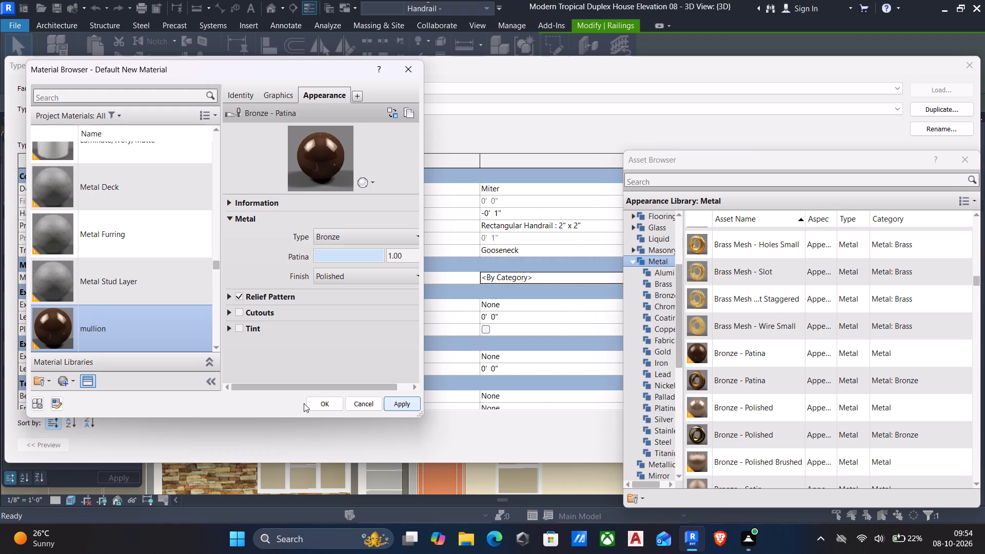
Assign the mullion material to the Rectangular - 2" x 2" top rail type and apply it to the Handrail - Rectangular railing type.
{"action": "left_click", "coordinate": [312, 404]}
{"action": "left_click", "coordinate": [940, 442]}
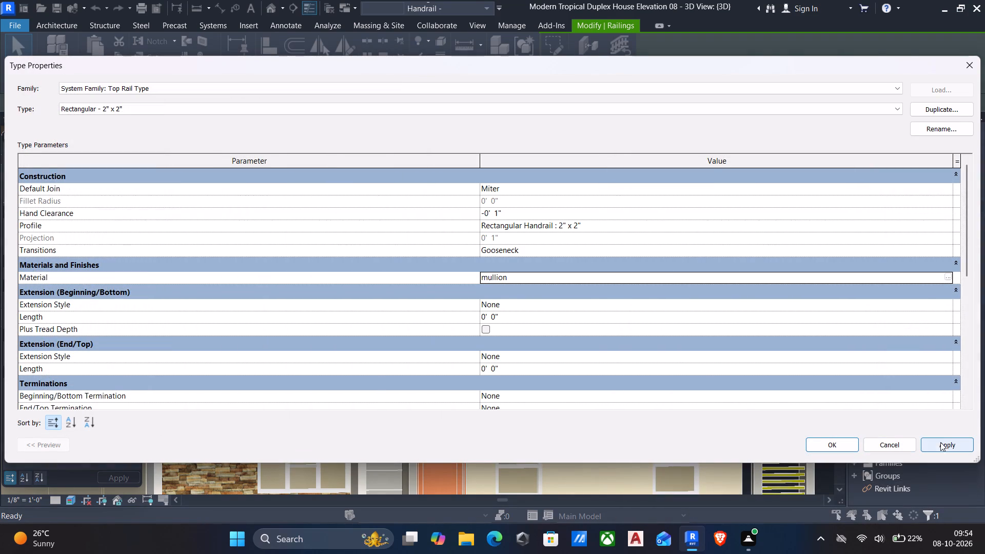
{"action": "left_click", "coordinate": [826, 444]}
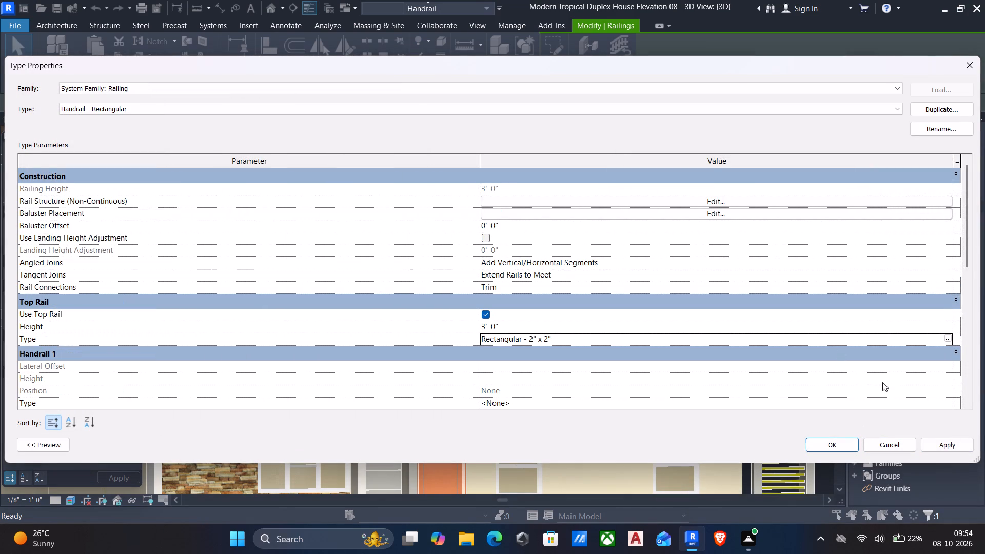
{"action": "left_click", "coordinate": [945, 441]}
{"action": "left_click", "coordinate": [833, 441]}
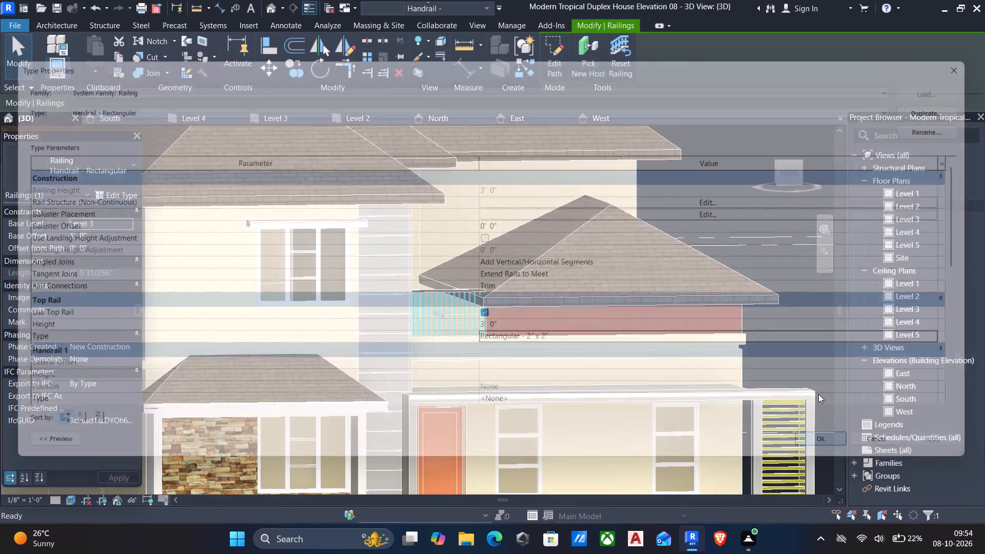
{"action": "key", "text": "Escape"}
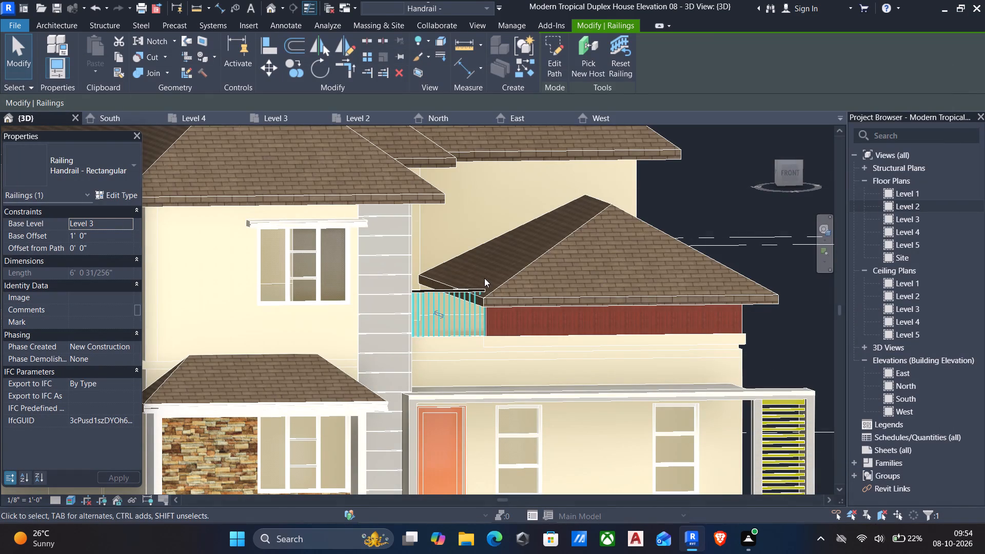
Edit the exterior in-place model, assign the black Damp-proofing material to the horizontal slat extrusion at the porch's end, and finish the model.
{"action": "scroll", "coordinate": [456, 308], "scroll_direction": "down", "scroll_amount": 5}
{"action": "middle_click_drag", "start_coordinate": [456, 308], "coordinate": [379, 340], "text": "shift"}
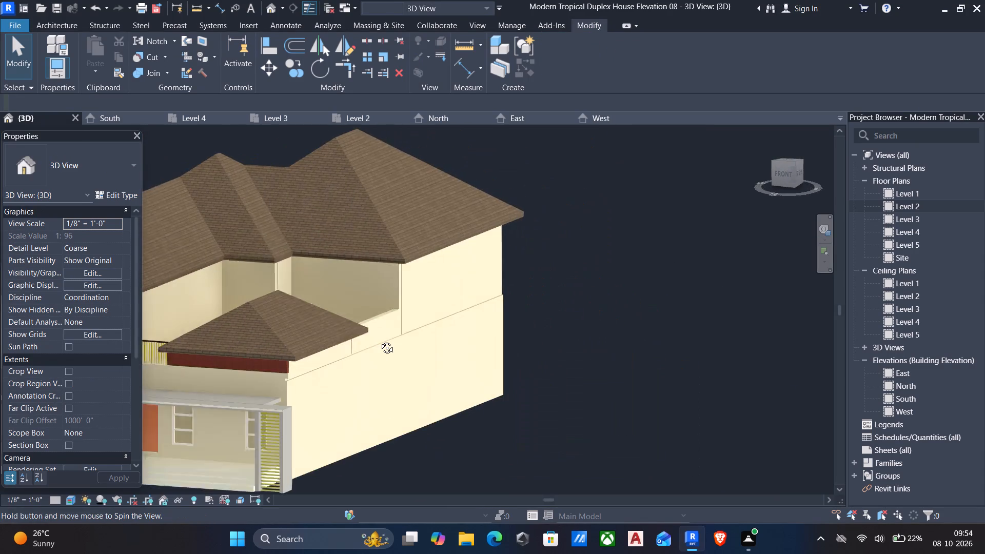
{"action": "middle_click_drag", "start_coordinate": [379, 340], "coordinate": [474, 303], "text": "shift"}
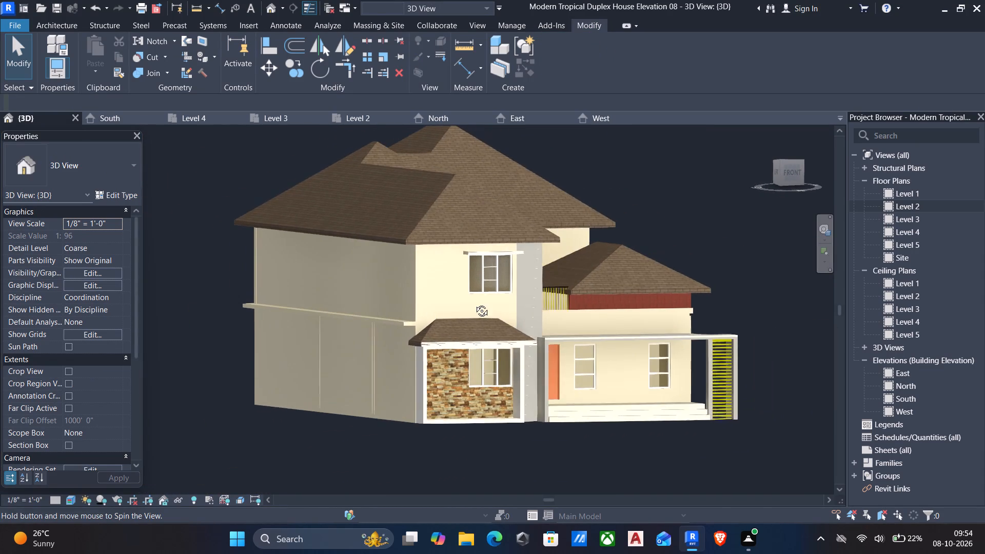
{"action": "middle_click_drag", "start_coordinate": [474, 303], "coordinate": [474, 304], "text": "shift"}
{"action": "scroll", "coordinate": [644, 322], "scroll_direction": "up", "scroll_amount": 3}
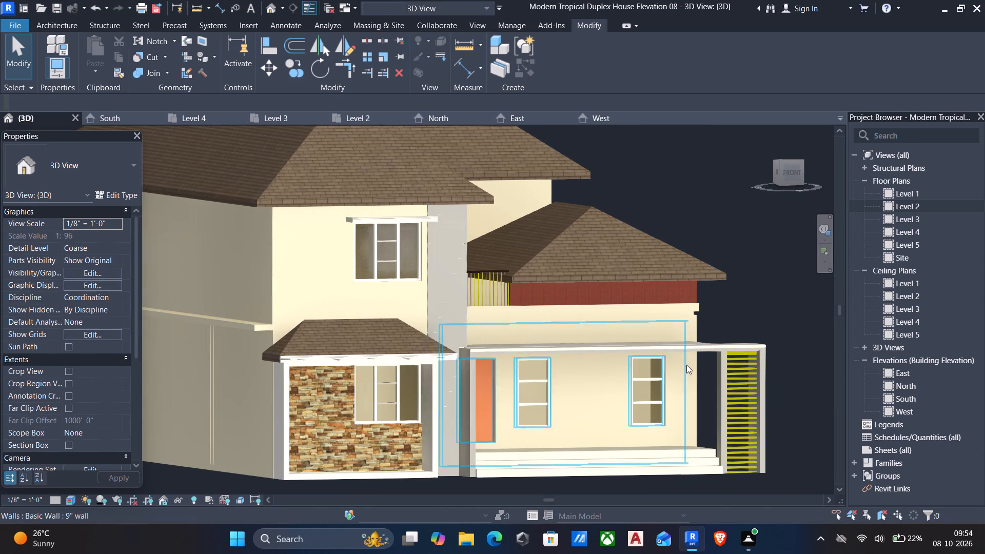
{"action": "scroll", "coordinate": [687, 365], "scroll_direction": "up", "scroll_amount": 3}
{"action": "left_click", "coordinate": [751, 350]}
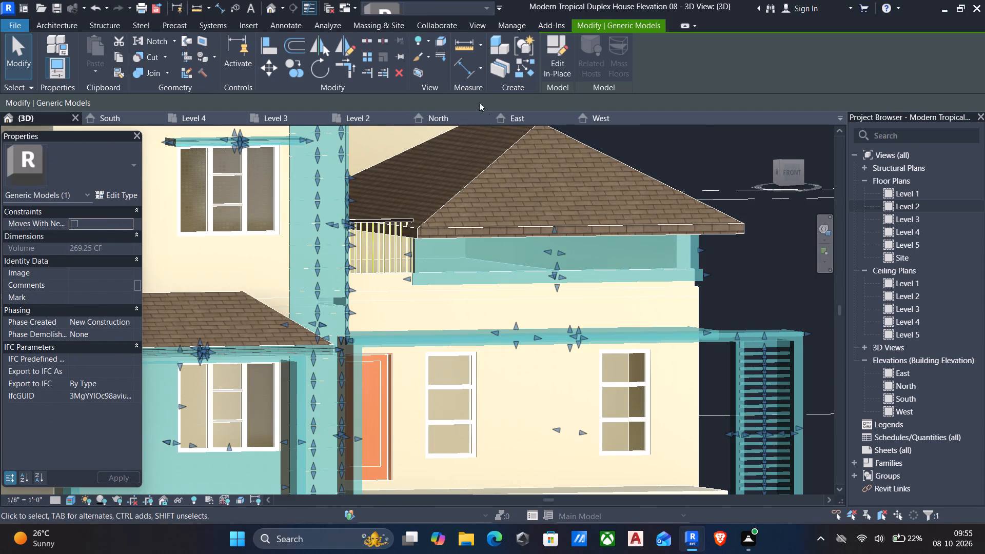
{"action": "left_click", "coordinate": [551, 47]}
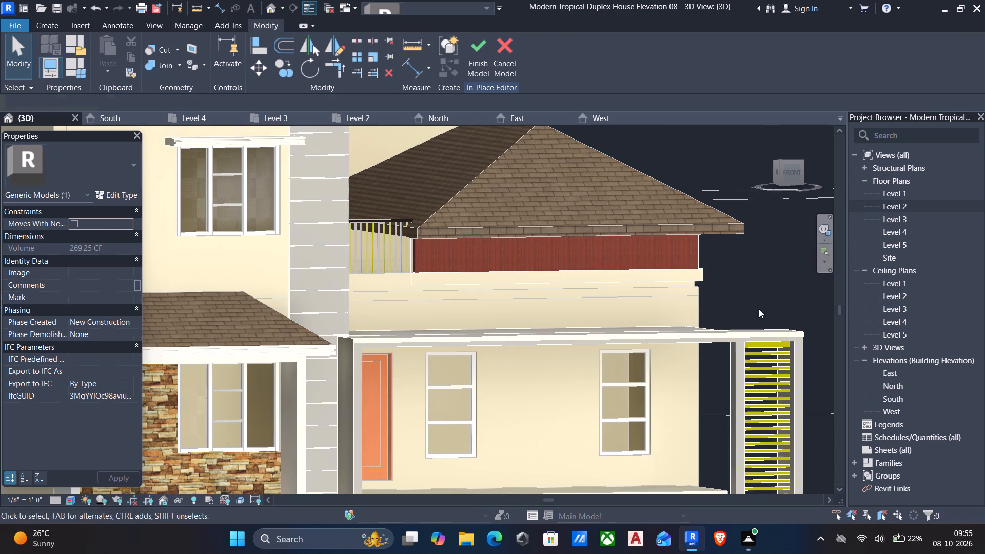
{"action": "left_click", "coordinate": [774, 343]}
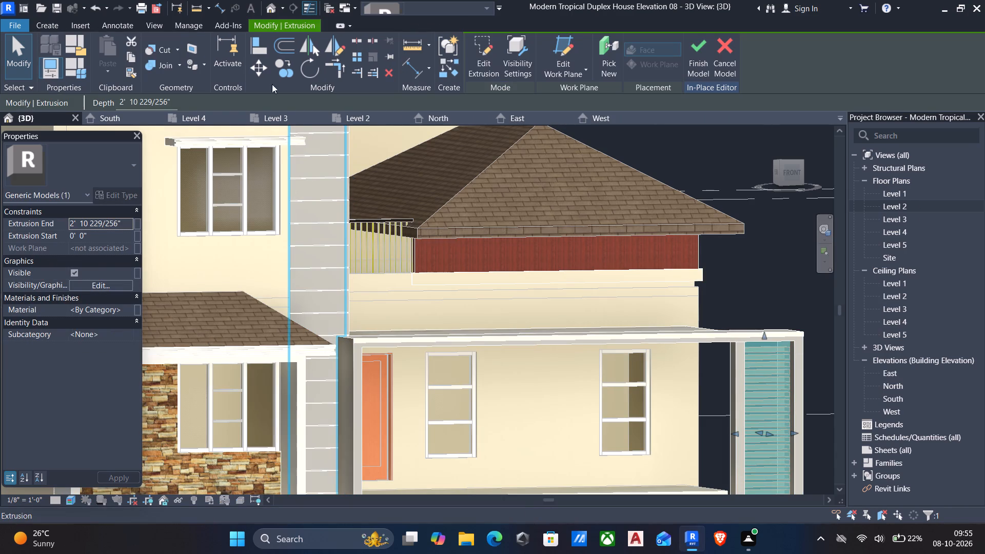
{"action": "left_click", "coordinate": [130, 306]}
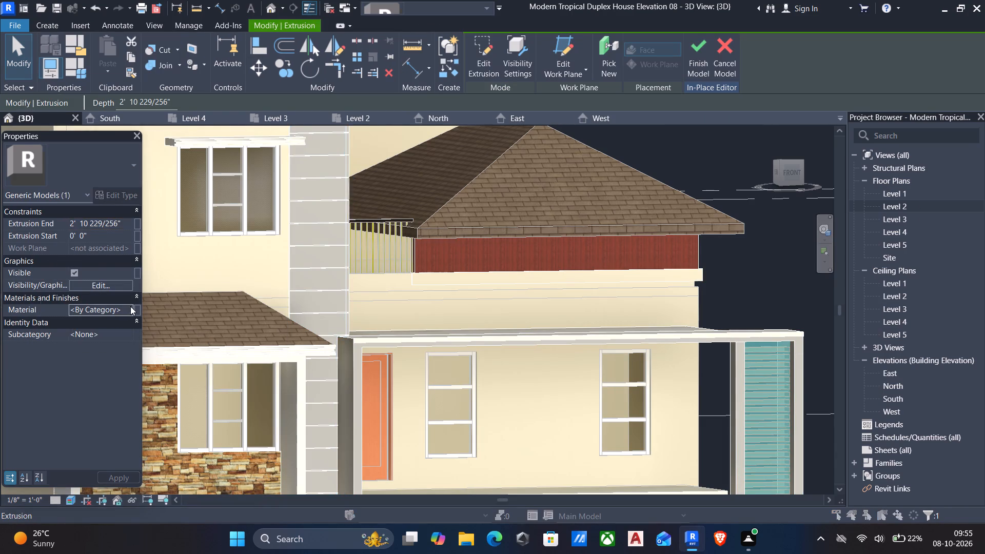
{"action": "scroll", "coordinate": [128, 247], "scroll_direction": "up", "scroll_amount": 10}
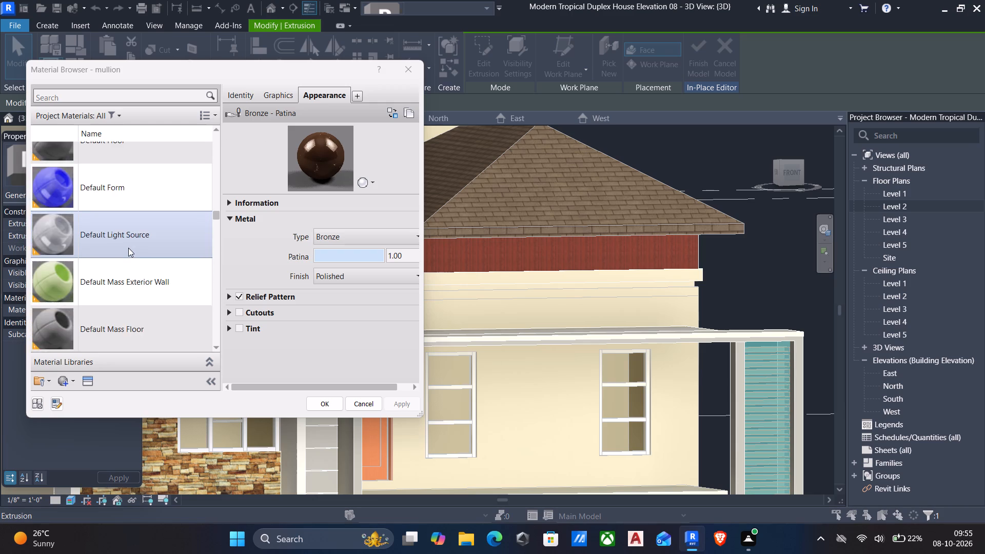
{"action": "scroll", "coordinate": [128, 248], "scroll_direction": "up", "scroll_amount": 5}
{"action": "scroll", "coordinate": [128, 248], "scroll_direction": "down", "scroll_amount": 4}
{"action": "scroll", "coordinate": [128, 248], "scroll_direction": "up", "scroll_amount": 2}
{"action": "scroll", "coordinate": [128, 248], "scroll_direction": "down", "scroll_amount": 2}
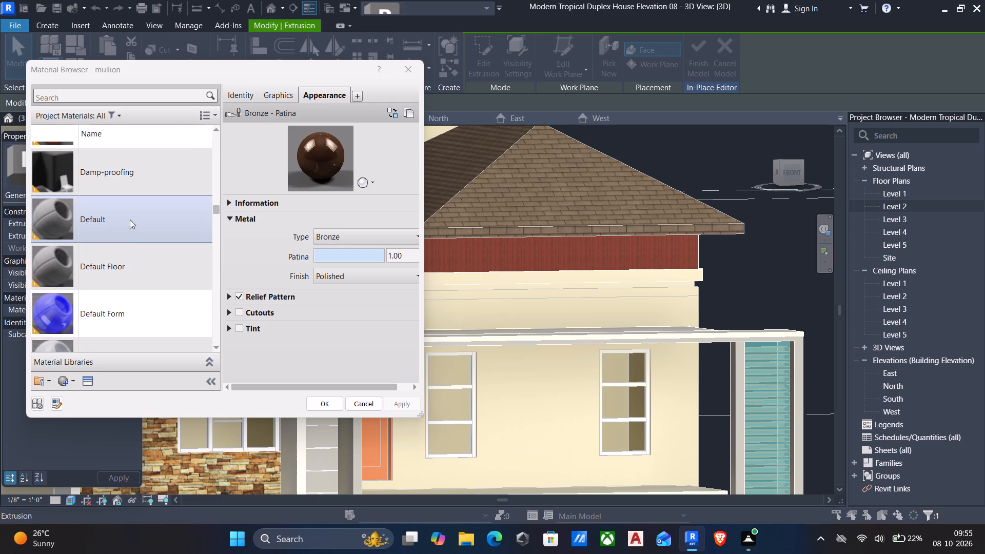
{"action": "left_click", "coordinate": [113, 172]}
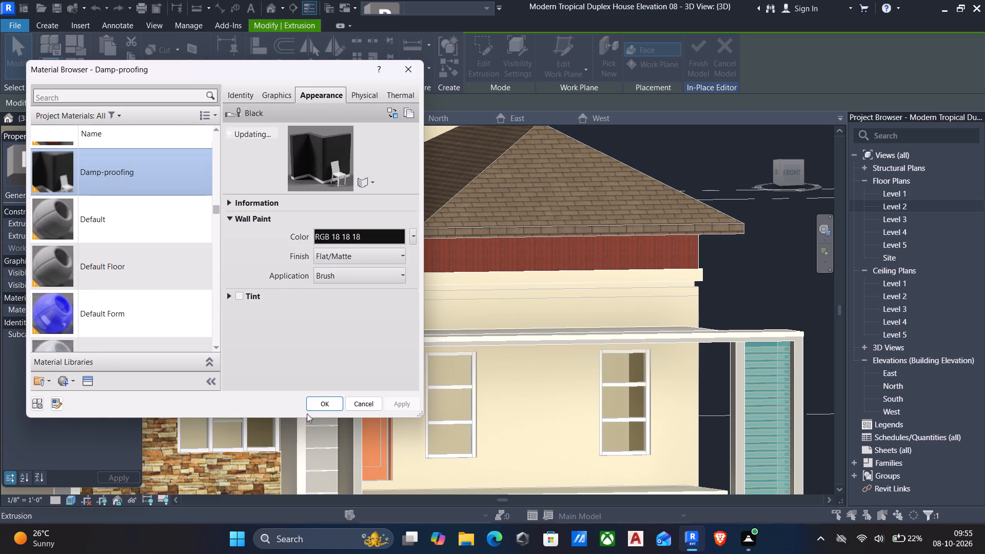
{"action": "left_click", "coordinate": [310, 409]}
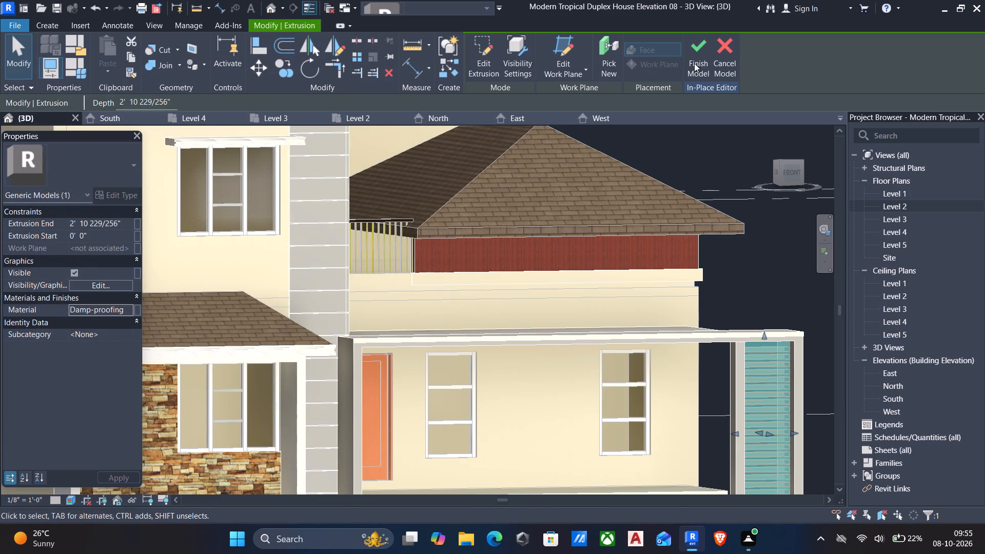
{"action": "left_click", "coordinate": [699, 55]}
Examine the porch slats, windows, balcony railing and overall house exterior in the 3D view.
{"action": "scroll", "coordinate": [711, 145], "scroll_direction": "down", "scroll_amount": 3}
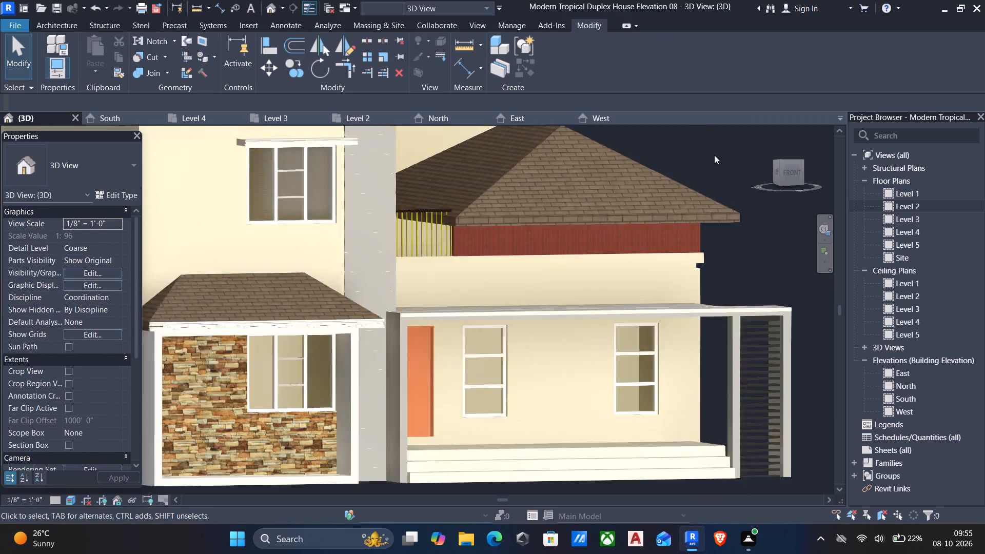
{"action": "scroll", "coordinate": [714, 155], "scroll_direction": "down", "scroll_amount": 3}
{"action": "scroll", "coordinate": [717, 215], "scroll_direction": "up", "scroll_amount": 7}
{"action": "scroll", "coordinate": [718, 236], "scroll_direction": "down", "scroll_amount": 3}
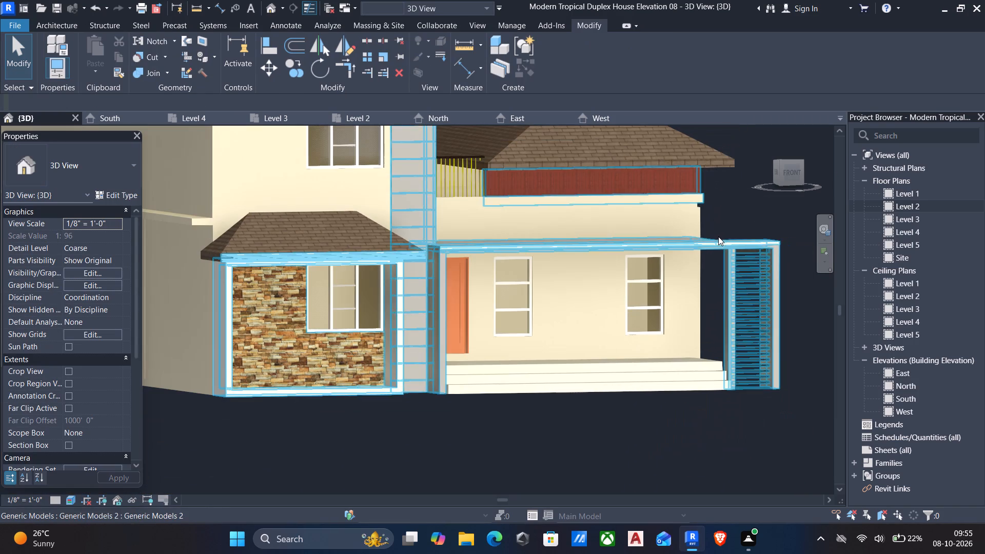
{"action": "middle_click_drag", "start_coordinate": [685, 245], "coordinate": [644, 249], "text": "shift"}
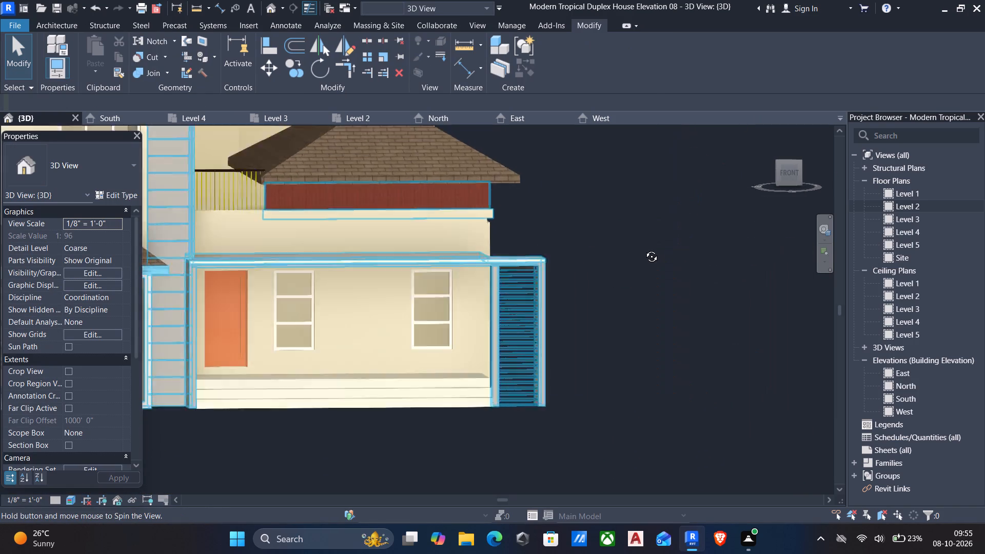
{"action": "middle_click_drag", "start_coordinate": [644, 249], "coordinate": [679, 238], "text": "shift"}
{"action": "scroll", "coordinate": [614, 226], "scroll_direction": "up", "scroll_amount": 2}
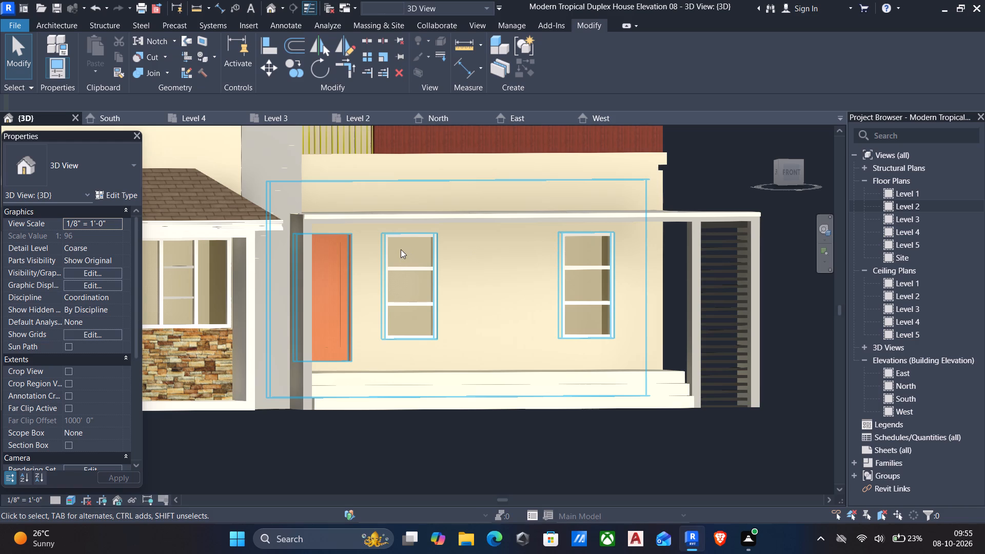
{"action": "scroll", "coordinate": [410, 261], "scroll_direction": "down", "scroll_amount": 1}
{"action": "middle_click_drag", "start_coordinate": [410, 261], "coordinate": [406, 265], "text": "shift"}
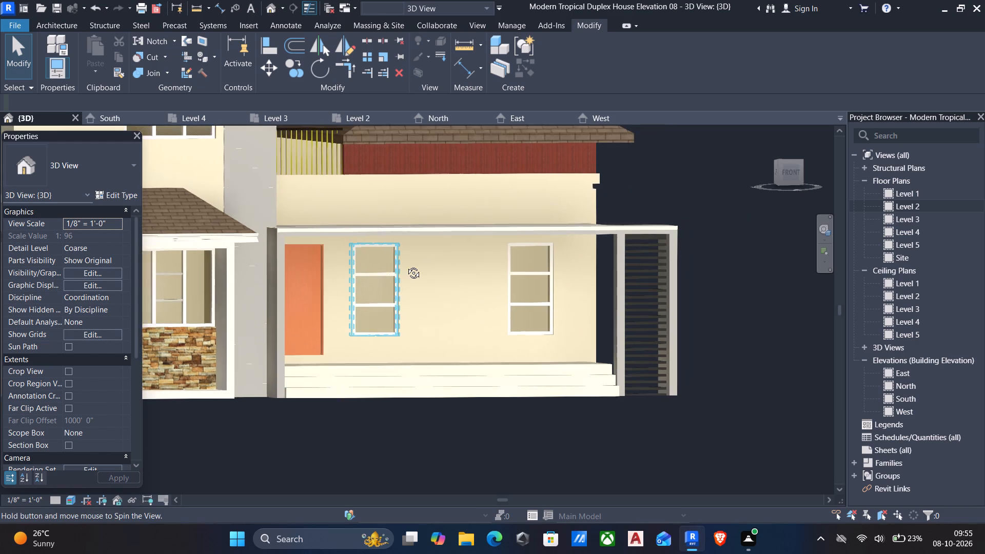
{"action": "middle_click_drag", "start_coordinate": [406, 265], "coordinate": [419, 273], "text": "shift"}
{"action": "scroll", "coordinate": [517, 245], "scroll_direction": "up", "scroll_amount": 5}
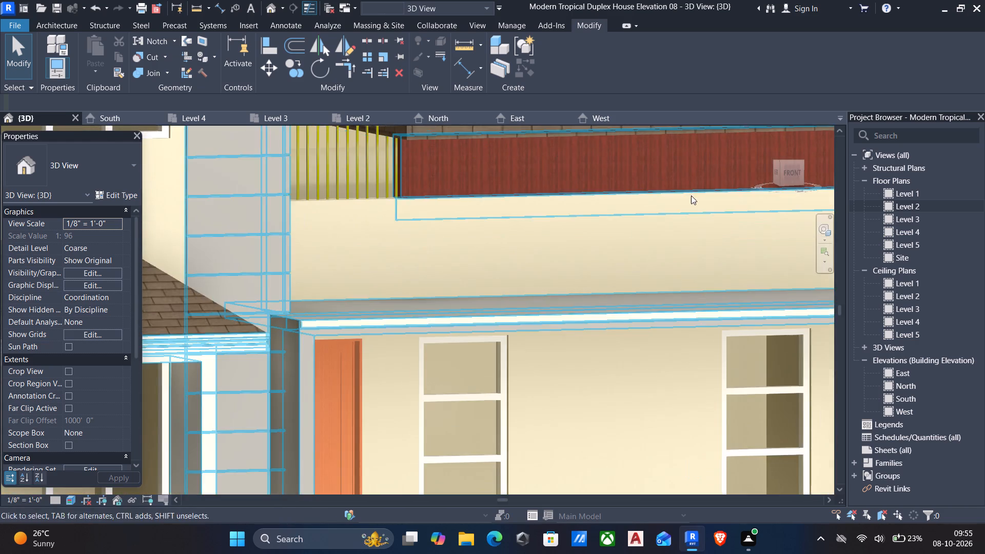
{"action": "scroll", "coordinate": [686, 194], "scroll_direction": "down", "scroll_amount": 5}
{"action": "middle_click_drag", "start_coordinate": [671, 201], "coordinate": [662, 203]}
{"action": "middle_click_drag", "start_coordinate": [662, 203], "coordinate": [672, 247]}
{"action": "scroll", "coordinate": [658, 255], "scroll_direction": "down", "scroll_amount": 4}
{"action": "middle_click_drag", "start_coordinate": [656, 254], "coordinate": [653, 293]}
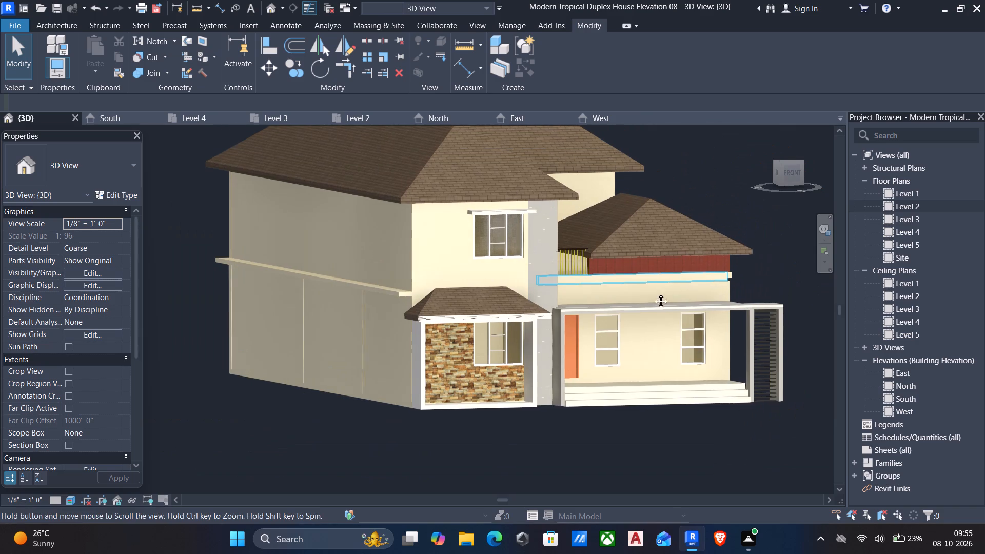
{"action": "middle_click_drag", "start_coordinate": [653, 293], "coordinate": [656, 333]}
{"action": "middle_click_drag", "start_coordinate": [644, 318], "coordinate": [592, 326]}
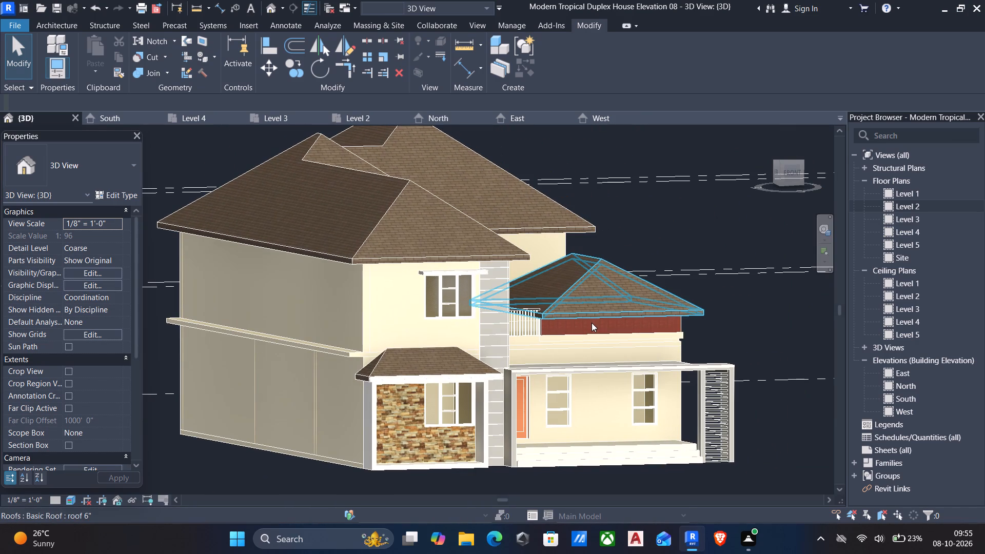
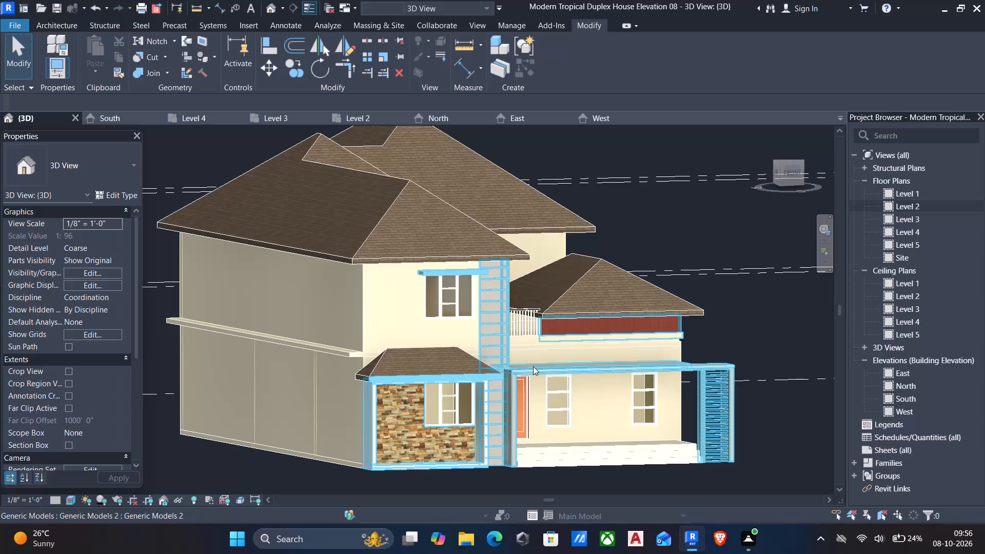
Examine the house's front and side elevations in 3D, ending on the recessed upper-floor walls behind the terrace roof.
{"action": "scroll", "coordinate": [536, 370], "scroll_direction": "down", "scroll_amount": 2}
{"action": "middle_click_drag", "start_coordinate": [537, 370], "coordinate": [500, 380]}
{"action": "scroll", "coordinate": [500, 380], "scroll_direction": "down", "scroll_amount": 1}
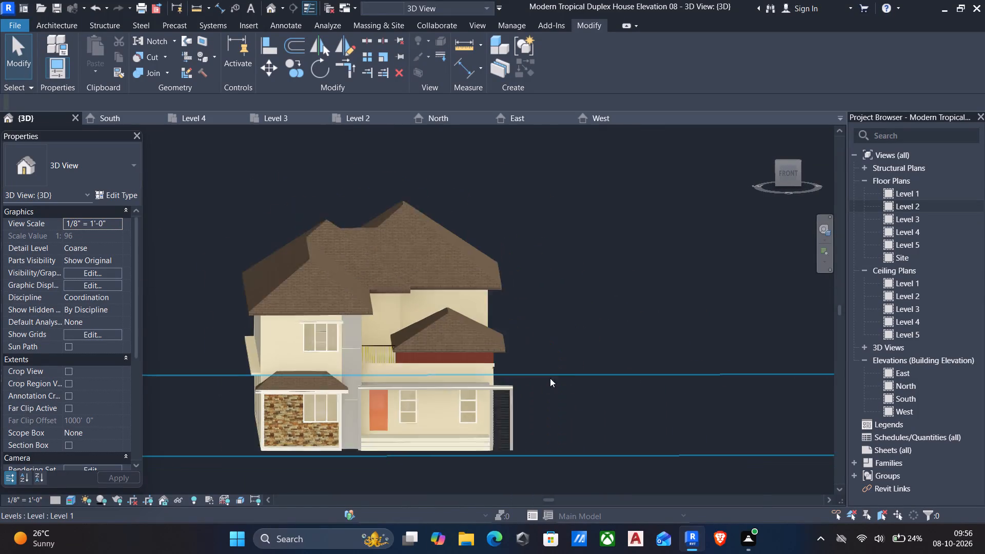
{"action": "scroll", "coordinate": [550, 378], "scroll_direction": "down", "scroll_amount": 2}
{"action": "middle_click_drag", "start_coordinate": [569, 370], "coordinate": [517, 379]}
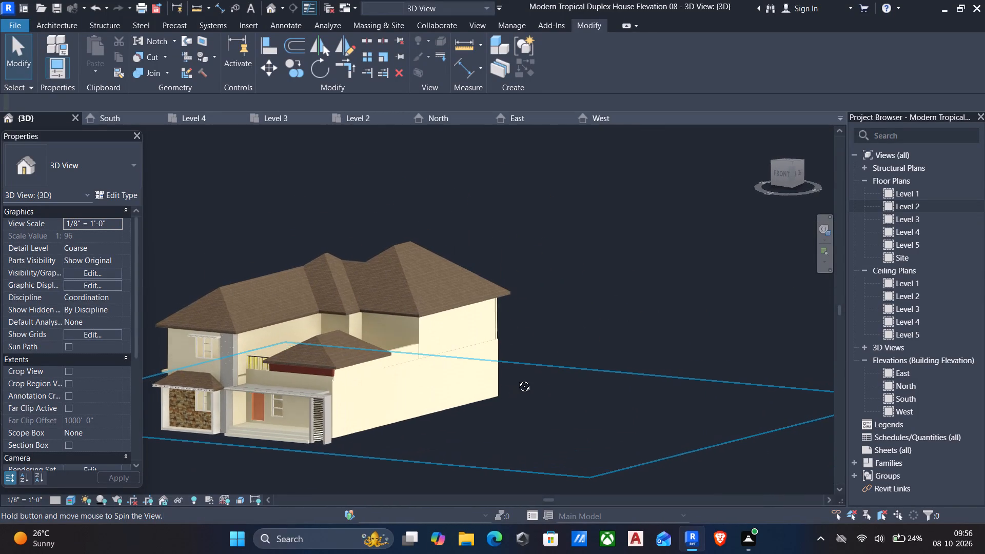
{"action": "middle_click_drag", "start_coordinate": [517, 379], "coordinate": [524, 373]}
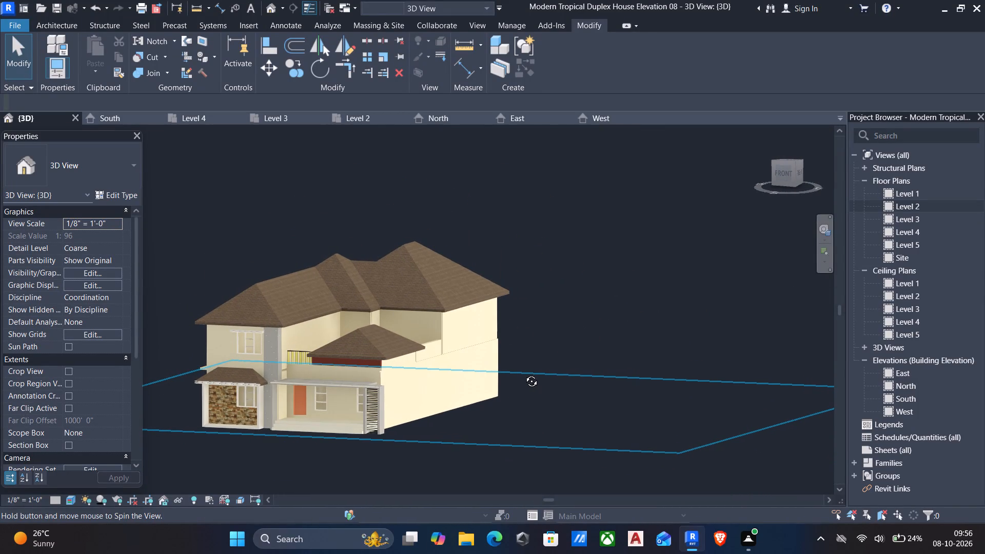
{"action": "middle_click_drag", "start_coordinate": [524, 373], "coordinate": [531, 371]}
{"action": "scroll", "coordinate": [528, 371], "scroll_direction": "up", "scroll_amount": 6}
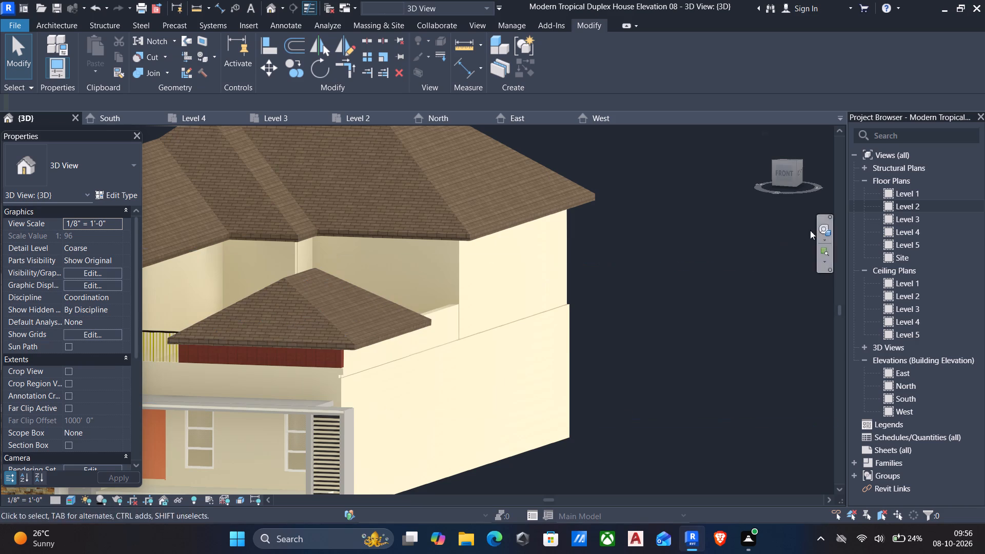
Place a 36" x 84" Single-1_Panel-Wood interior door on the Level 3 plan, in the vertical wall about 6'-0" below its stepped corner.
{"action": "double_click", "coordinate": [908, 222]}
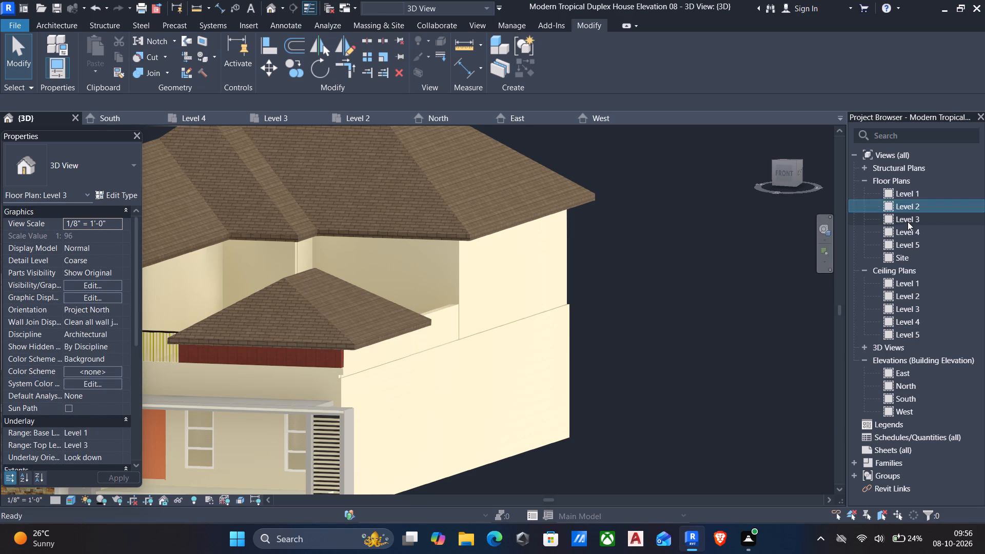
{"action": "scroll", "coordinate": [442, 248], "scroll_direction": "down", "scroll_amount": 7}
{"action": "middle_click_drag", "start_coordinate": [439, 261], "coordinate": [514, 259]}
{"action": "middle_click_drag", "start_coordinate": [359, 333], "coordinate": [394, 293]}
{"action": "type", "text": "dr"}
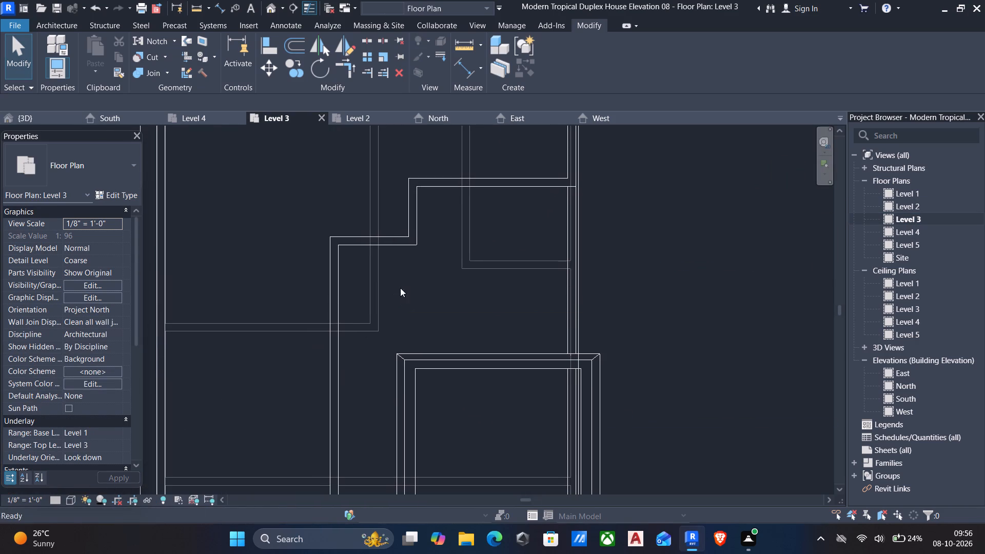
{"action": "left_click", "coordinate": [331, 306]}
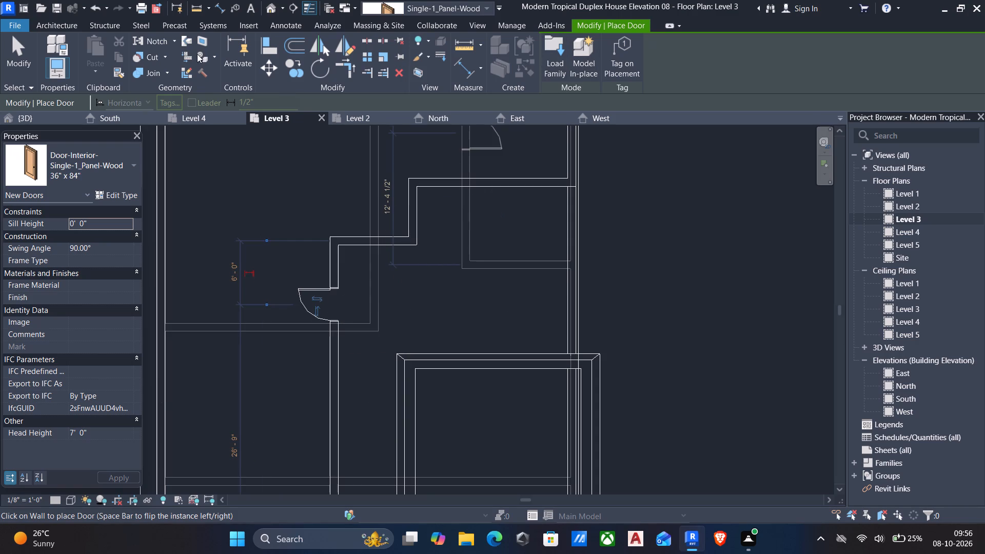
Leave door placement and examine the new upper-floor door and the surrounding roofs in the 3D view.
{"action": "left_click", "coordinate": [267, 7]}
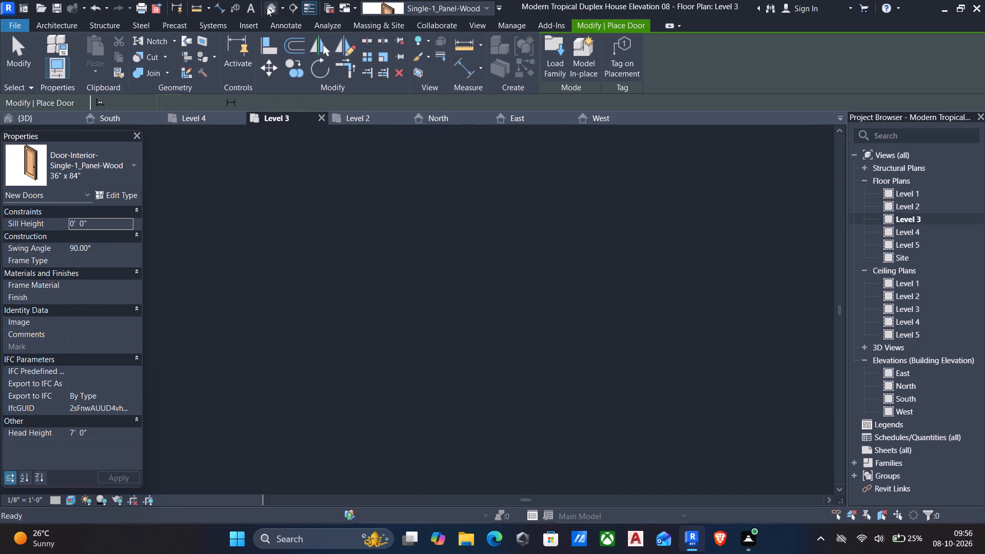
{"action": "key", "text": "Escape"}
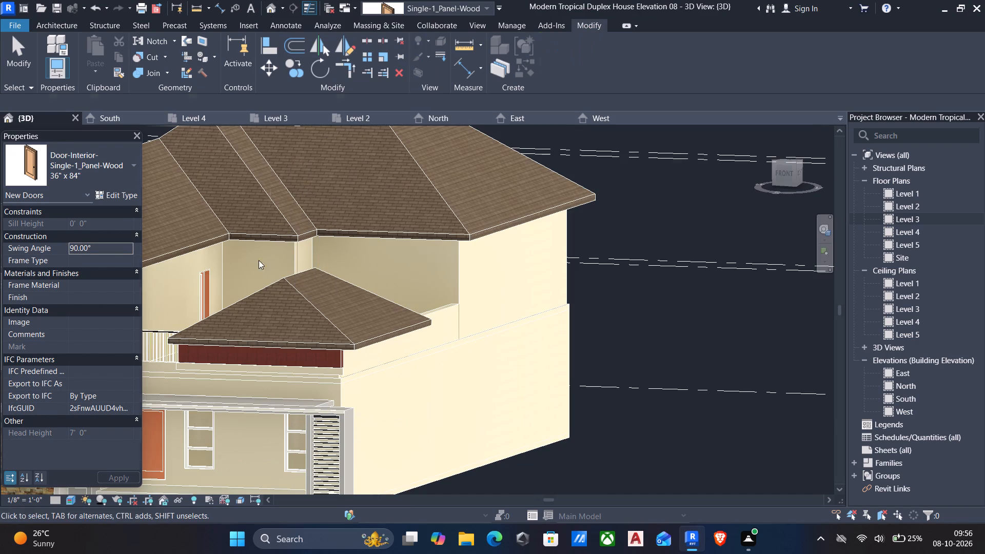
{"action": "scroll", "coordinate": [244, 282], "scroll_direction": "up", "scroll_amount": 4}
{"action": "scroll", "coordinate": [311, 286], "scroll_direction": "down", "scroll_amount": 1}
{"action": "middle_click_drag", "start_coordinate": [311, 286], "coordinate": [280, 293], "text": "shift"}
{"action": "middle_click_drag", "start_coordinate": [280, 293], "coordinate": [466, 273]}
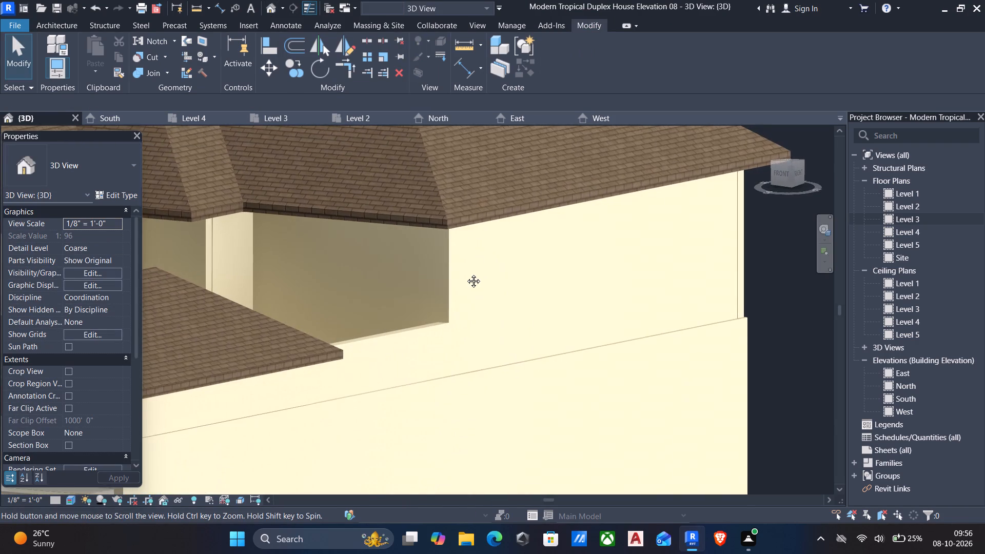
{"action": "middle_click_drag", "start_coordinate": [466, 273], "coordinate": [820, 345]}
{"action": "scroll", "coordinate": [820, 348], "scroll_direction": "up", "scroll_amount": 5}
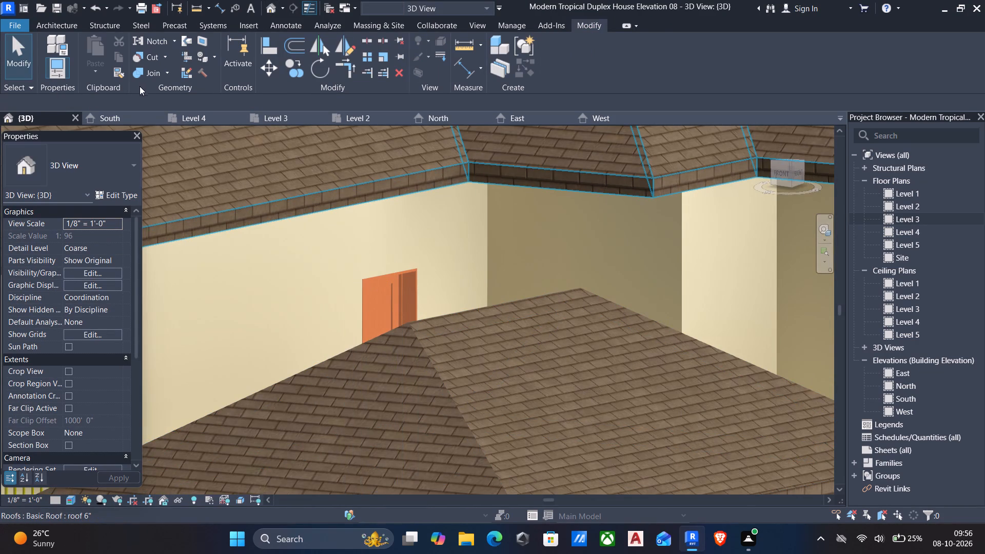
{"action": "scroll", "coordinate": [383, 303], "scroll_direction": "down", "scroll_amount": 12}
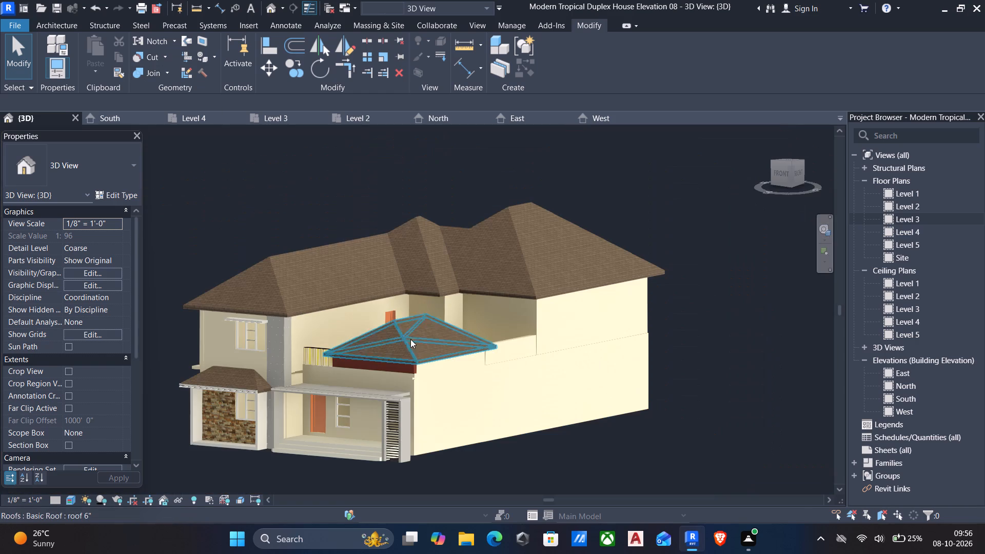
Edit the front facade's generic model in place and start an extrusion with the upper wall around the new door as work plane.
{"action": "left_click", "coordinate": [349, 396]}
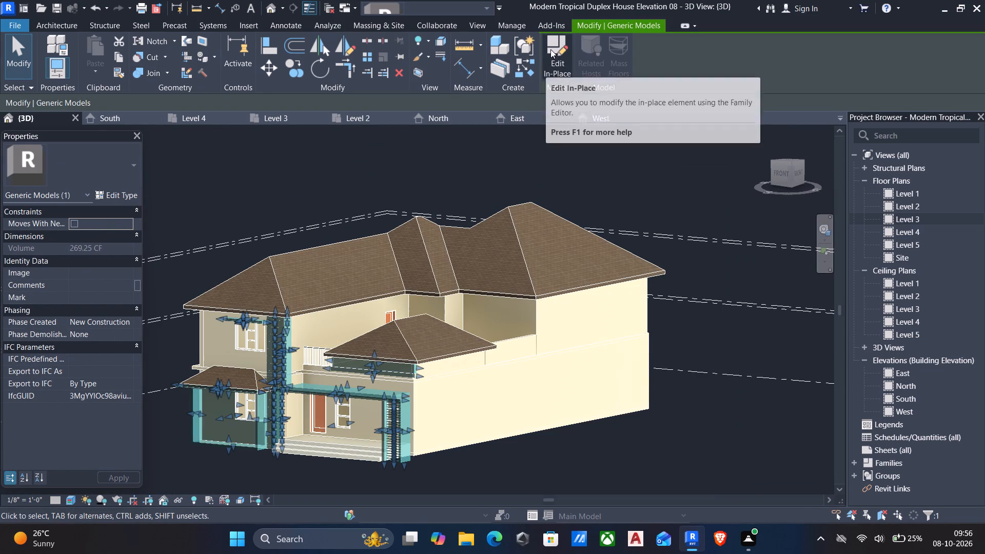
{"action": "left_click", "coordinate": [551, 45]}
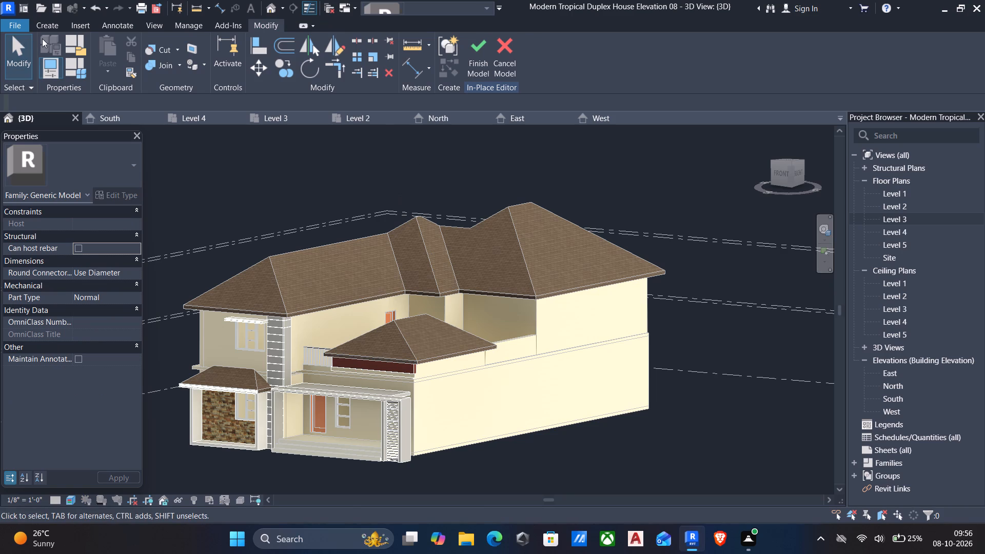
{"action": "left_click", "coordinate": [38, 18]}
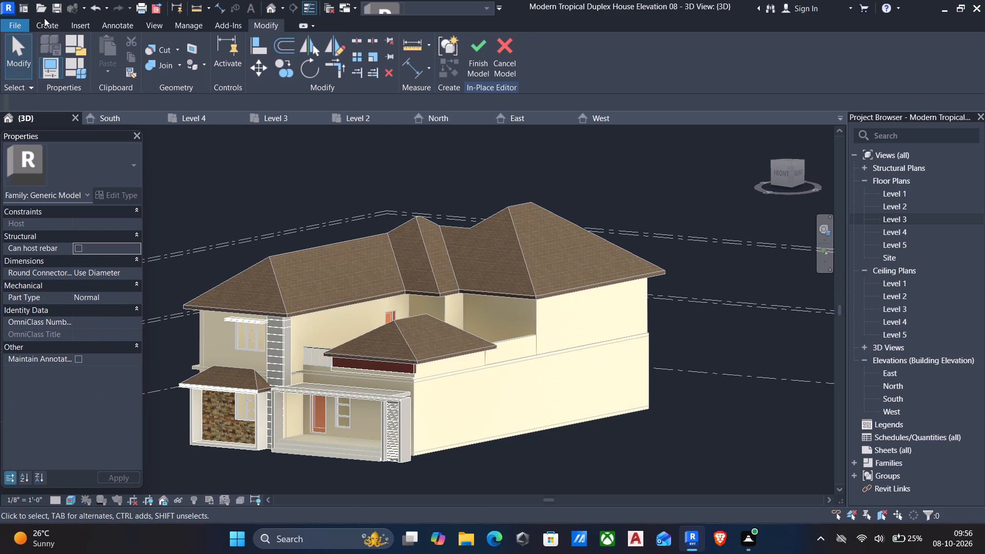
{"action": "left_click", "coordinate": [46, 21]}
{"action": "left_click", "coordinate": [114, 46]}
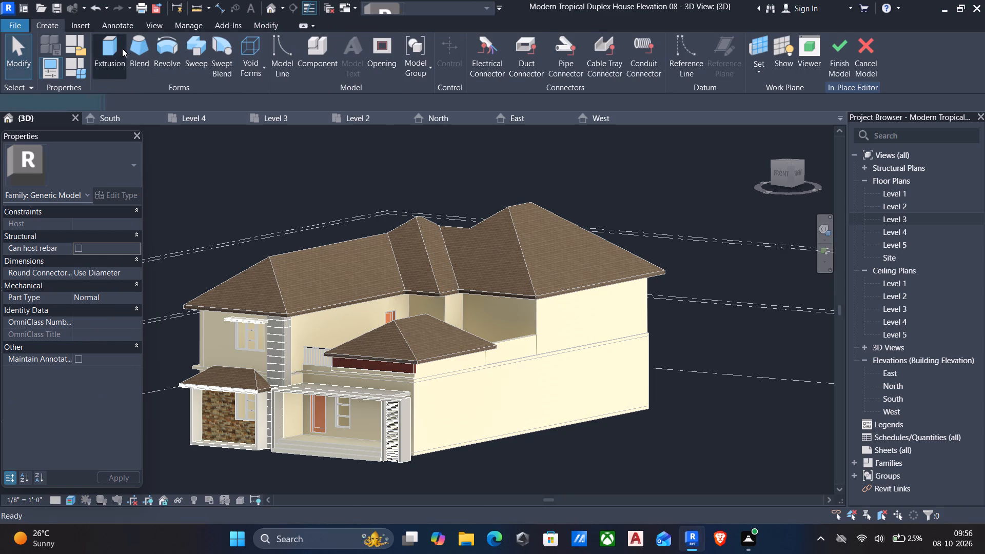
{"action": "left_click", "coordinate": [589, 71]}
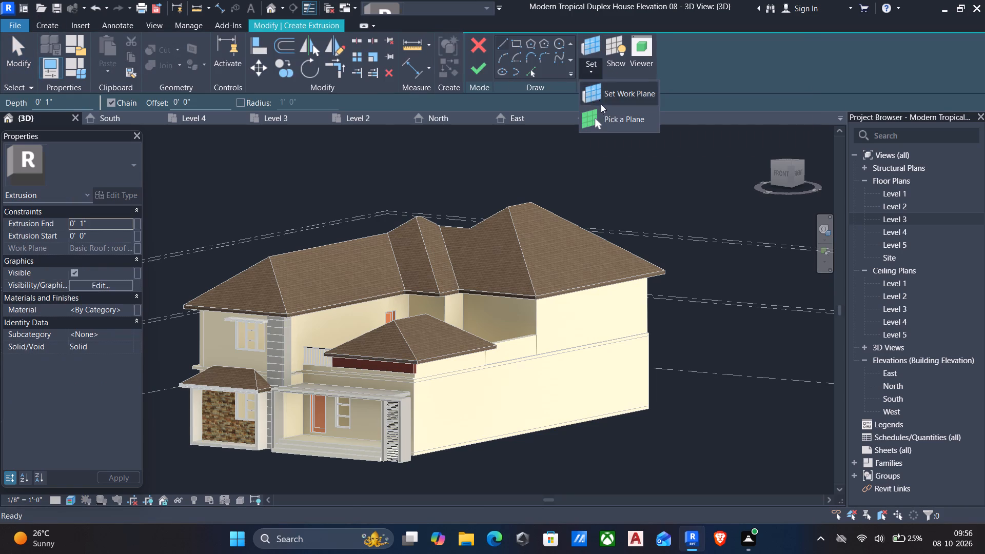
{"action": "left_click", "coordinate": [622, 120]}
{"action": "scroll", "coordinate": [354, 321], "scroll_direction": "up", "scroll_amount": 4}
{"action": "scroll", "coordinate": [274, 331], "scroll_direction": "up", "scroll_amount": 5}
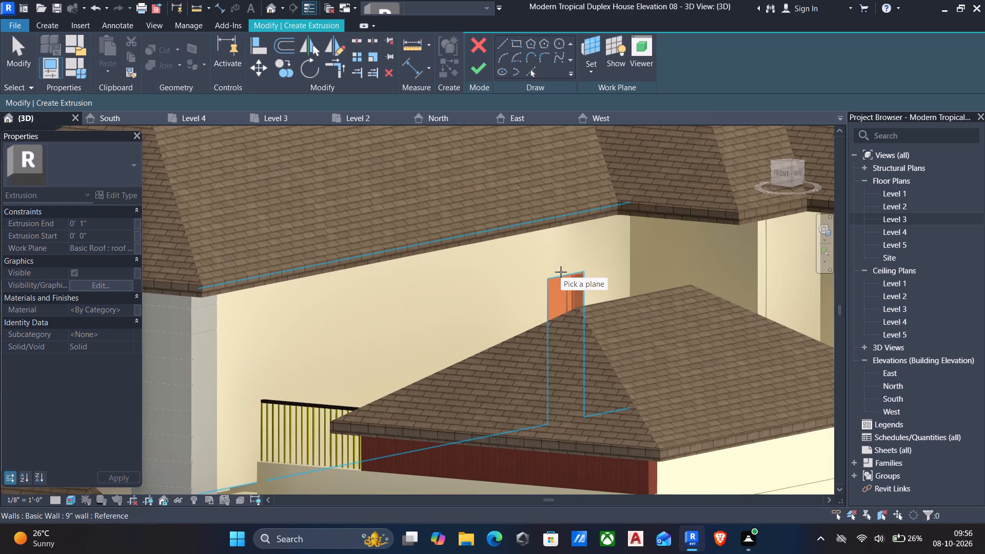
{"action": "left_click", "coordinate": [561, 272]}
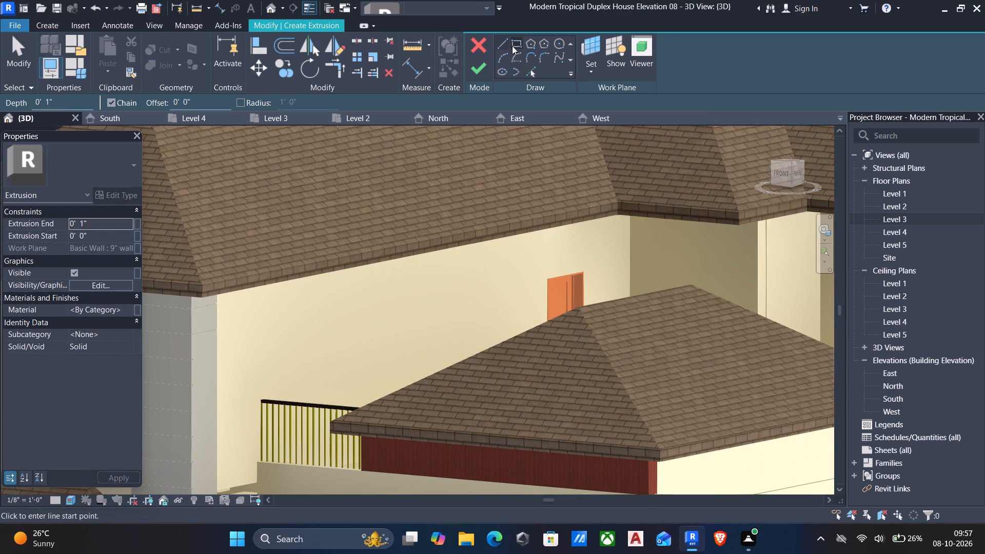
Sketch a rectangle along the top of the upper-floor door, about 3'-2" wide and 2 1/2" high.
{"action": "left_click", "coordinate": [516, 43]}
{"action": "scroll", "coordinate": [597, 256], "scroll_direction": "up", "scroll_amount": 4}
{"action": "scroll", "coordinate": [573, 291], "scroll_direction": "up", "scroll_amount": 6}
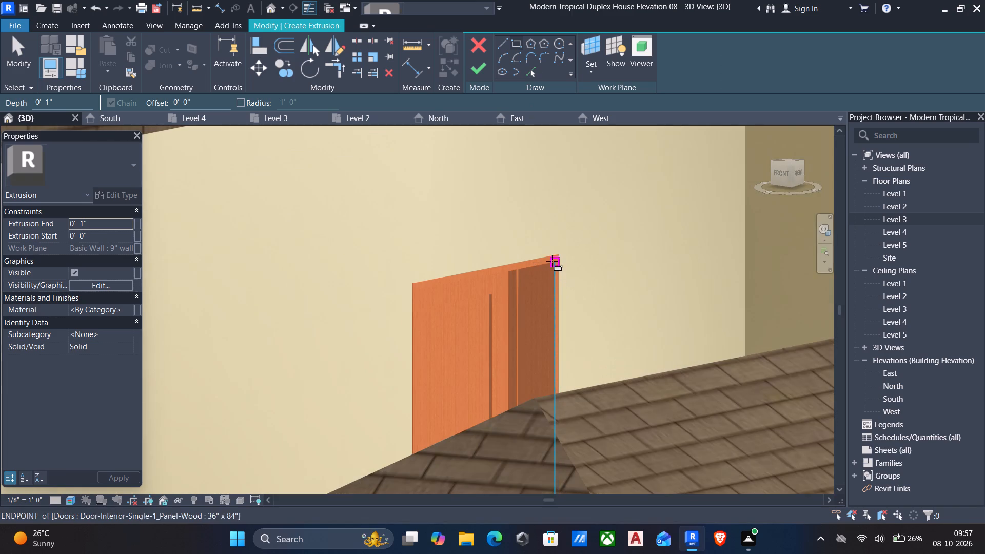
{"action": "scroll", "coordinate": [552, 259], "scroll_direction": "up", "scroll_amount": 5}
{"action": "left_click", "coordinate": [563, 249]}
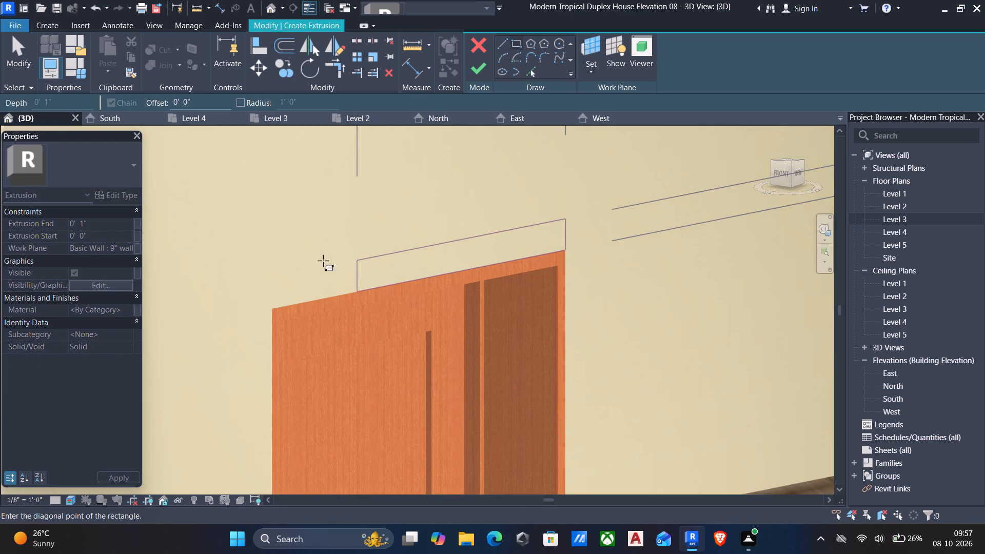
{"action": "left_click", "coordinate": [272, 274]}
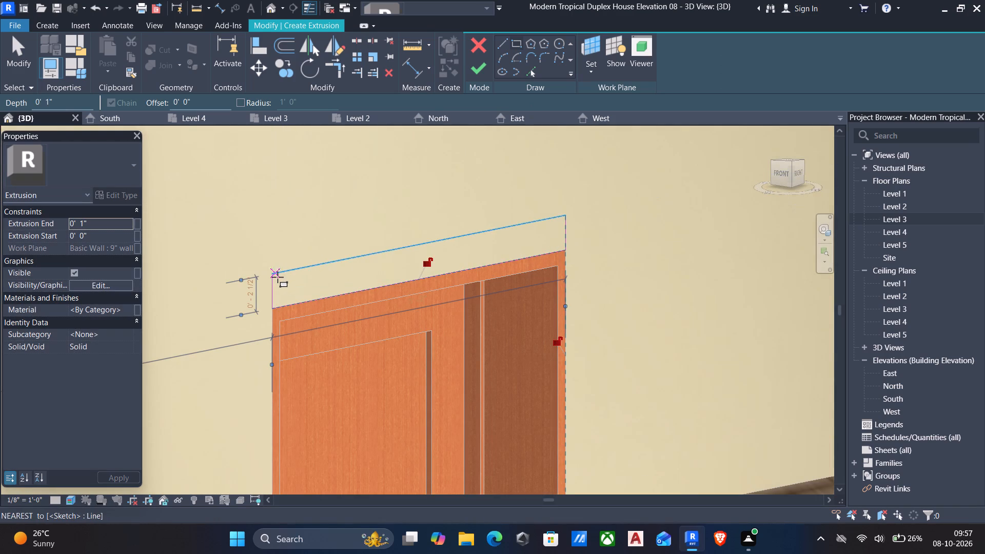
{"action": "key", "text": "Escape"}
{"action": "key", "text": "Escape"}
Set the rectangle's height above the door to 6".
{"action": "left_click", "coordinate": [291, 269]}
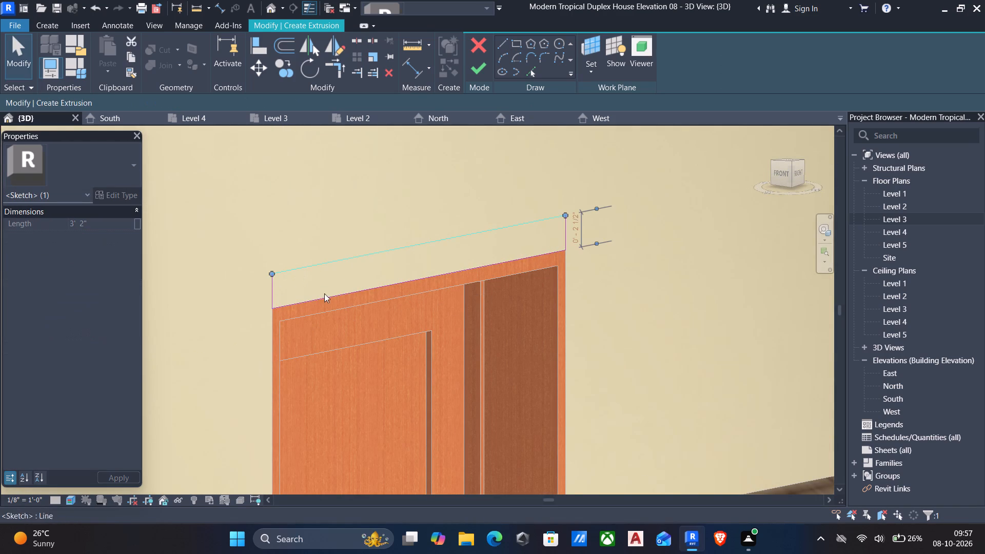
{"action": "left_click", "coordinate": [577, 228]}
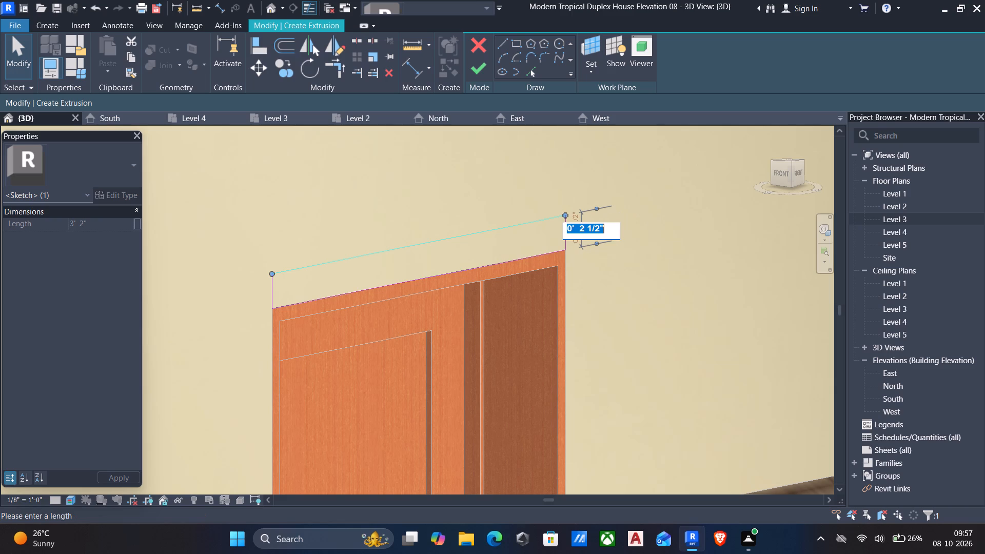
{"action": "key", "text": "6"}
{"action": "key", "text": "shift+quotedbl"}
{"action": "key", "text": "Return"}
{"action": "scroll", "coordinate": [580, 229], "scroll_direction": "down", "scroll_amount": 7}
{"action": "key", "text": "Escape"}
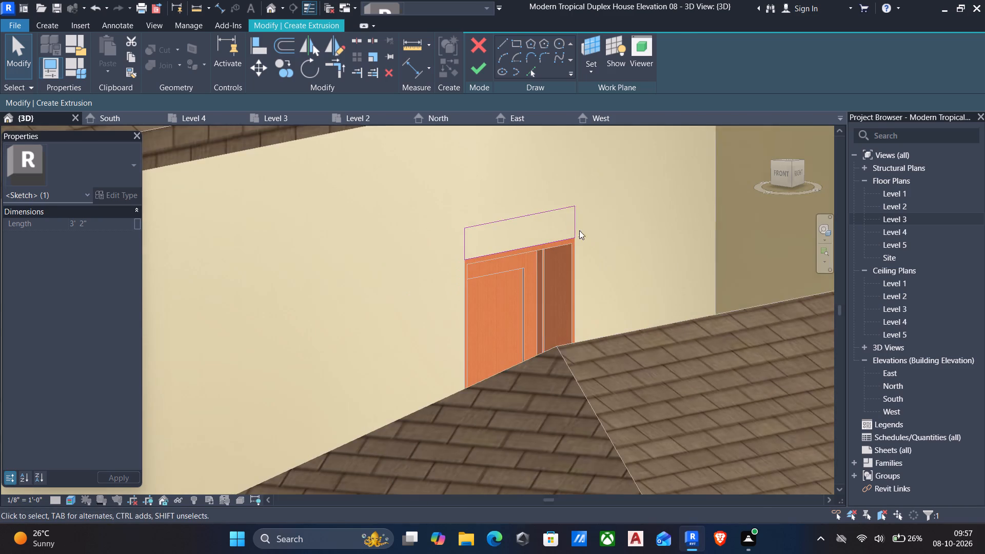
Move the rectangle's left edge 10" outward beyond the door frame.
{"action": "scroll", "coordinate": [577, 232], "scroll_direction": "down", "scroll_amount": 4}
{"action": "left_click", "coordinate": [511, 238]}
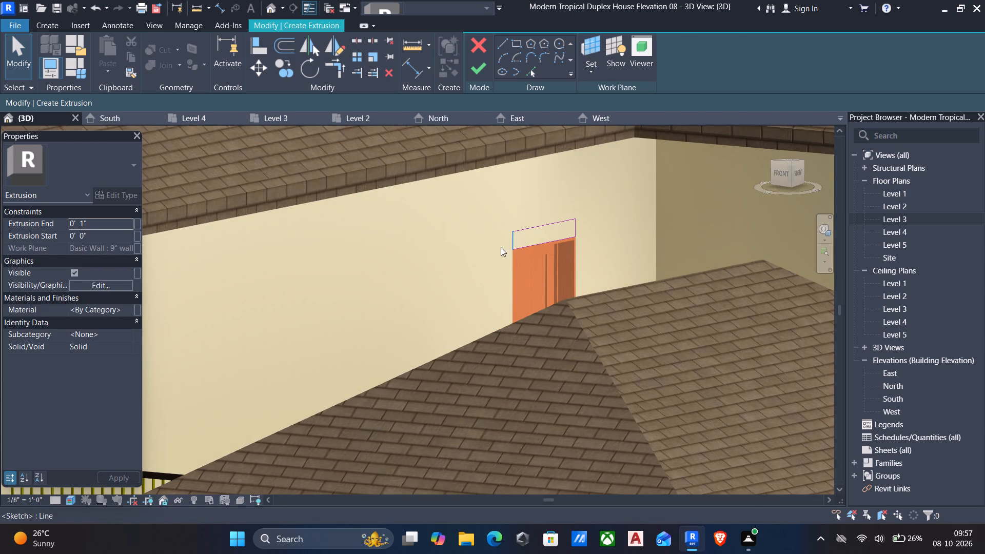
{"action": "key", "text": "Left"}
{"action": "key", "text": "Left"}
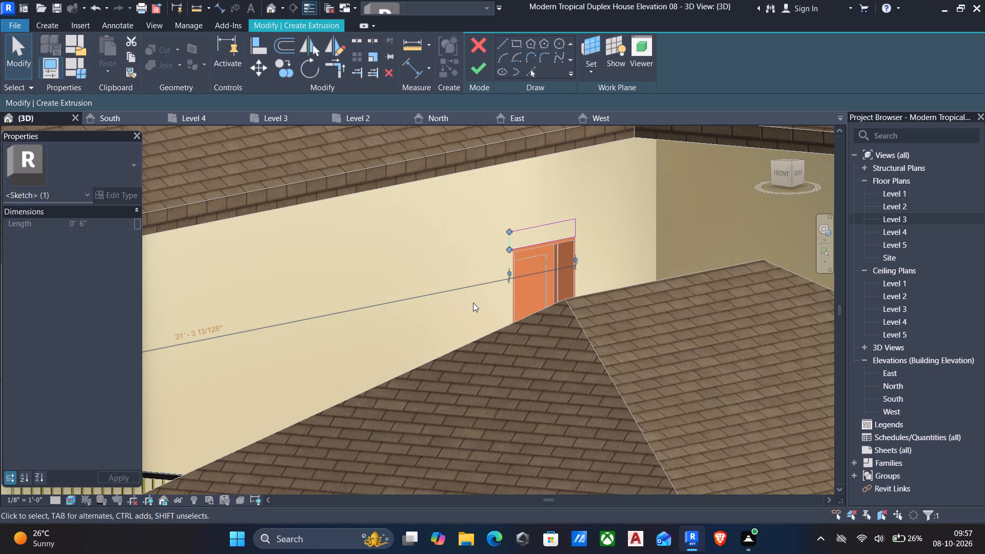
{"action": "key", "text": "Left"}
{"action": "key", "text": "Left"}
{"action": "key", "text": "Left"}
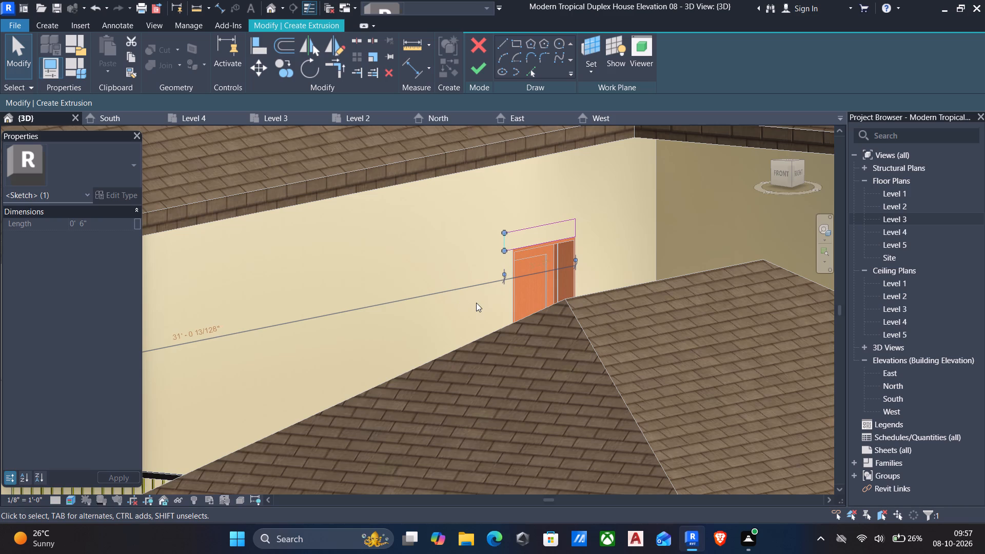
{"action": "key", "text": "Left"}
{"action": "key", "text": "Left"}
{"action": "key", "text": "Left"}
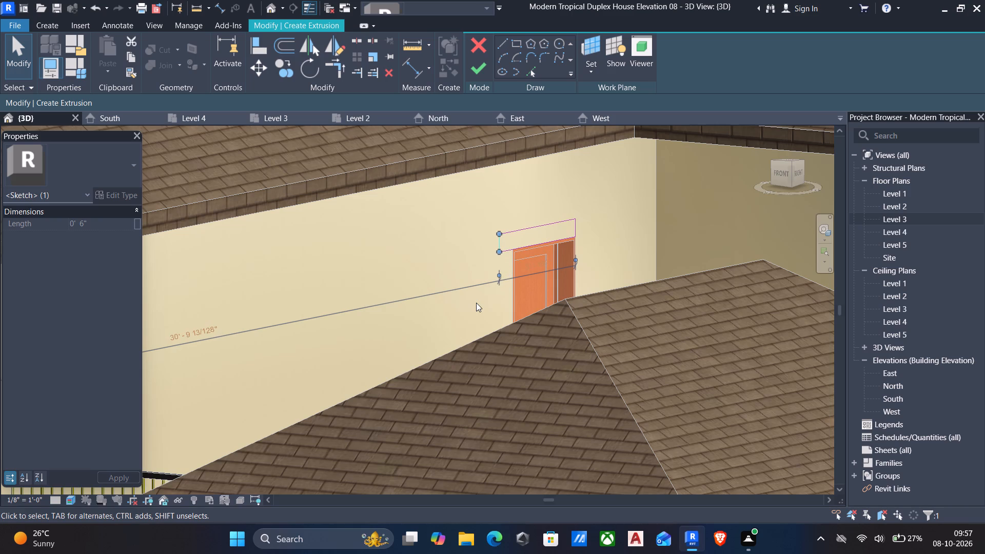
{"action": "key", "text": "Left"}
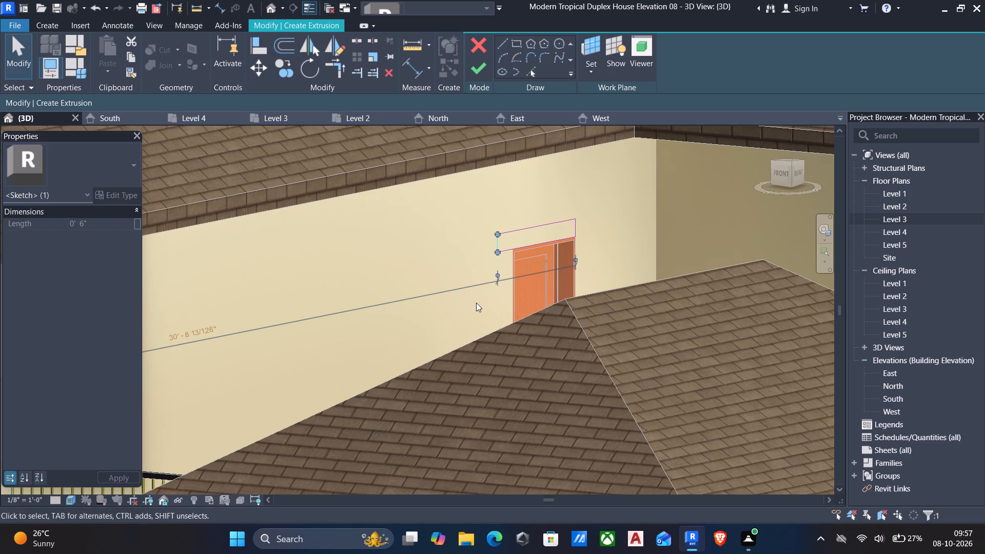
{"action": "key", "text": "Left"}
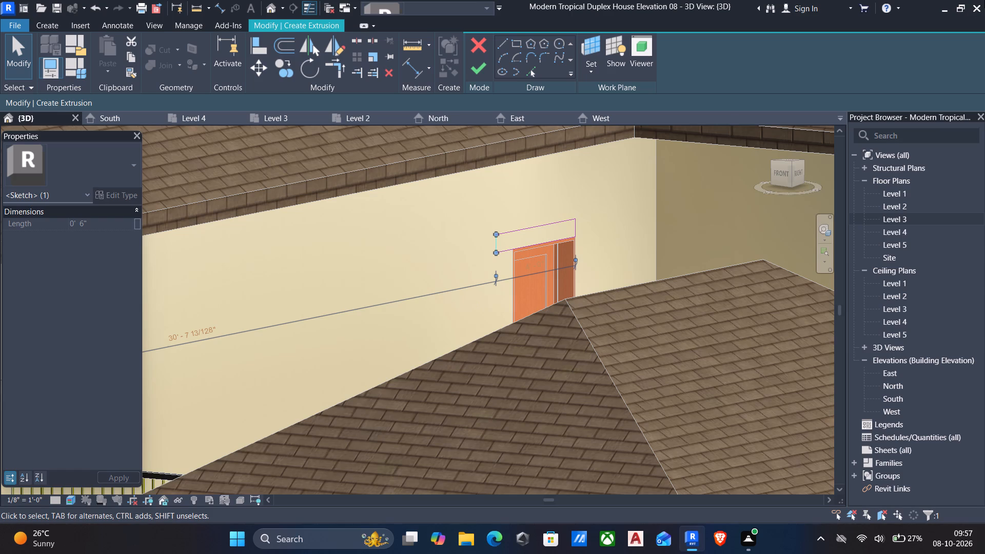
Move the rectangle's right edge outward beyond the door frame, making it about 4'-8" wide, and finish the extrusion sketch.
{"action": "left_click", "coordinate": [577, 229]}
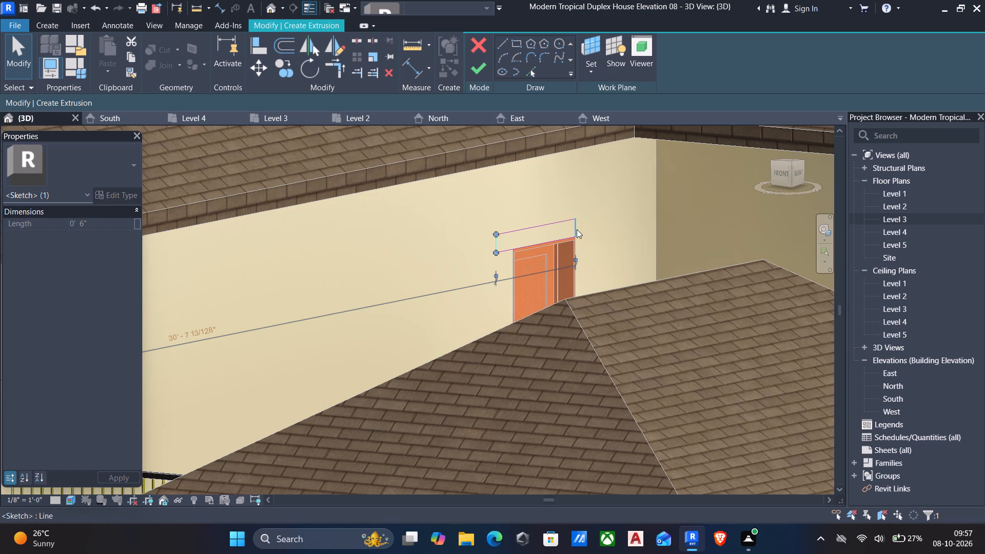
{"action": "key", "text": "Right"}
{"action": "key", "text": "Right"}
{"action": "key", "text": "Right"}
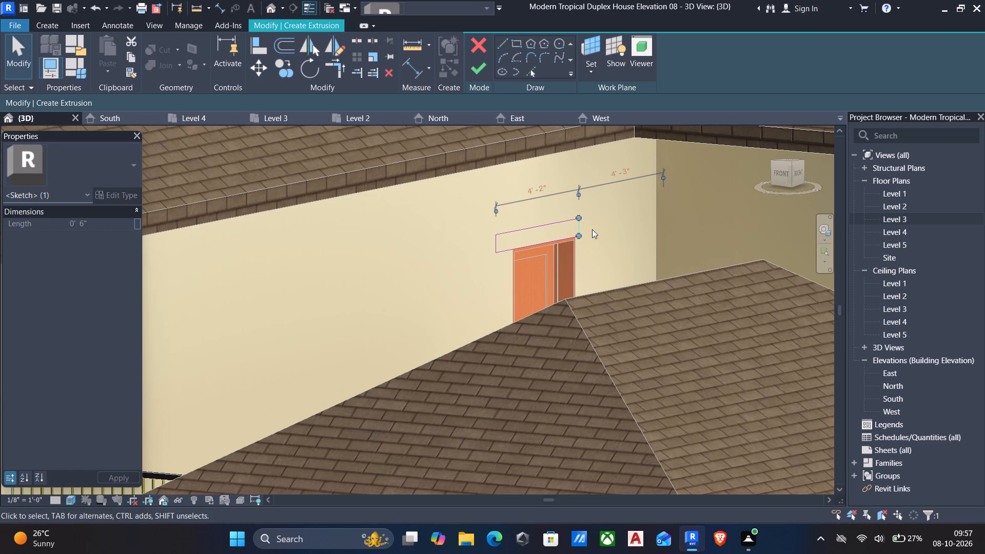
{"action": "key", "text": "Right"}
{"action": "key", "text": "Right"}
{"action": "key", "text": "Right"}
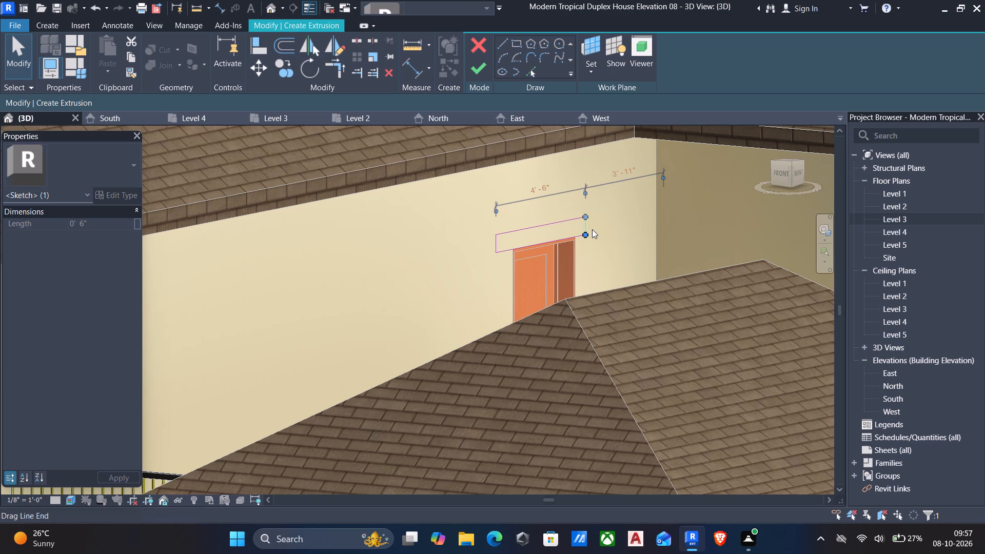
{"action": "key", "text": "Right"}
{"action": "key", "text": "Right"}
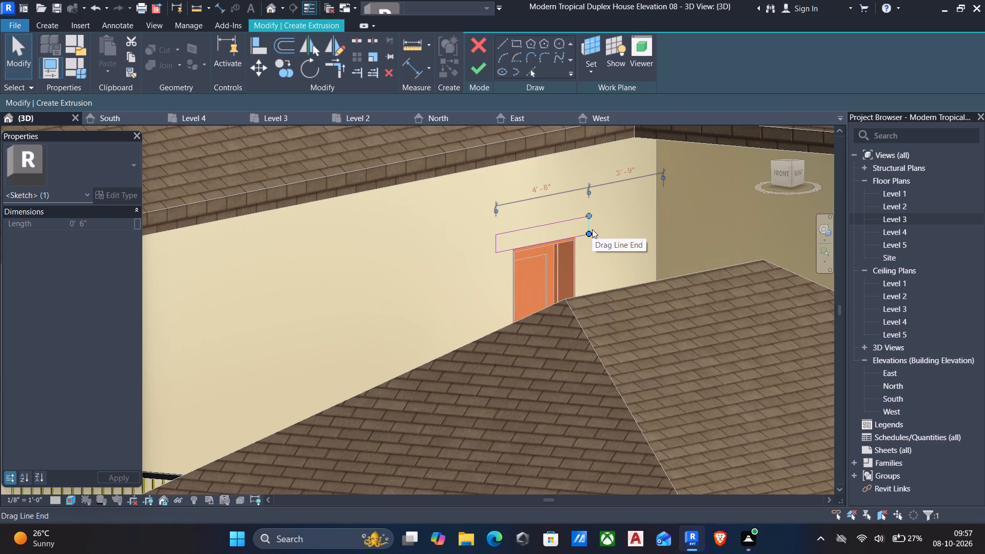
{"action": "left_click", "coordinate": [480, 67]}
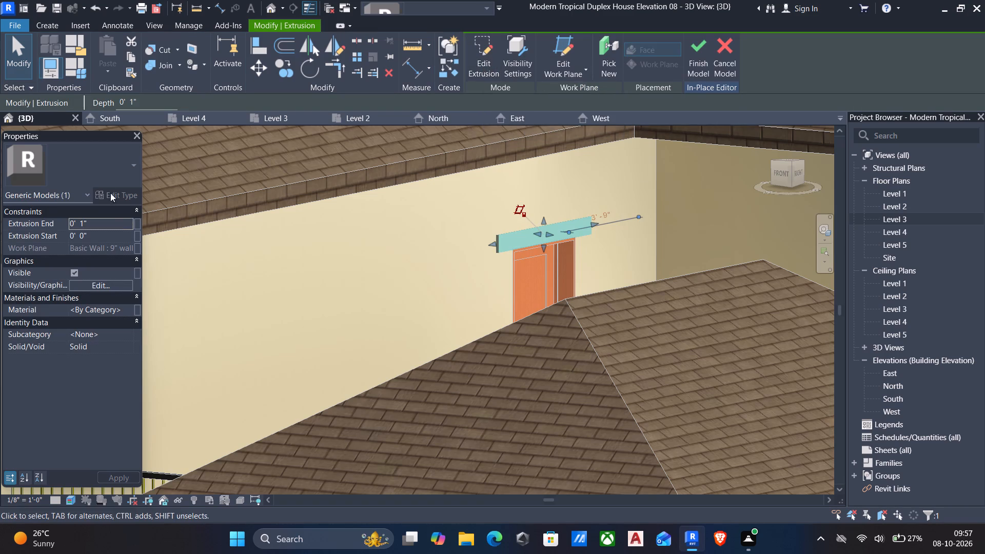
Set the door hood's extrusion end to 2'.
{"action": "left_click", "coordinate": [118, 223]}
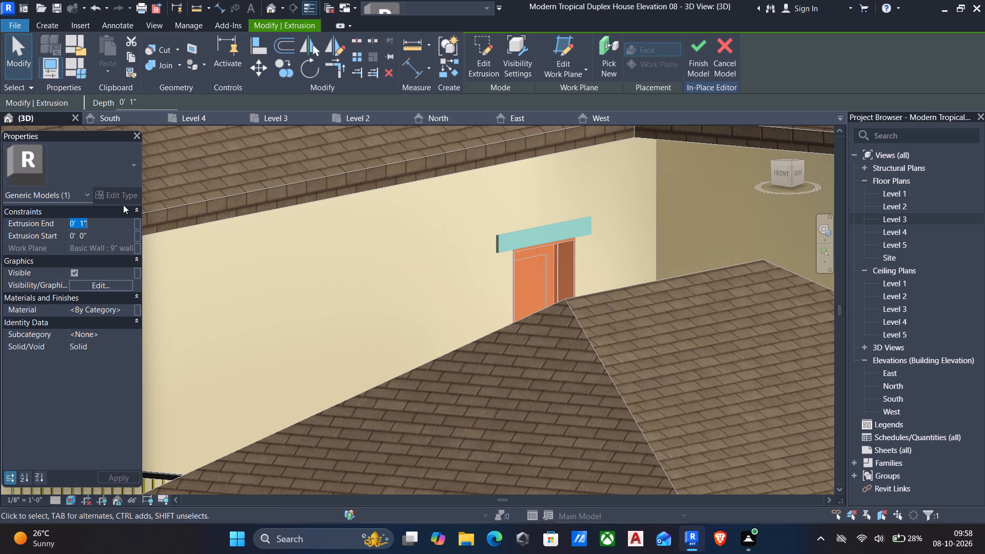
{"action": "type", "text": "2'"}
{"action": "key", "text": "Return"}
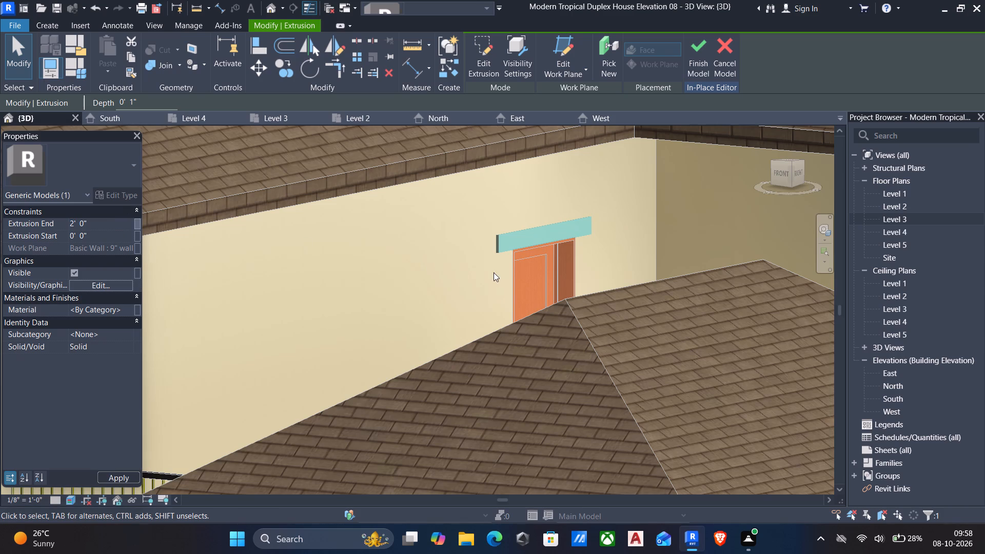
Set the door hood's extrusion end to 1'-6".
{"action": "left_click", "coordinate": [114, 222]}
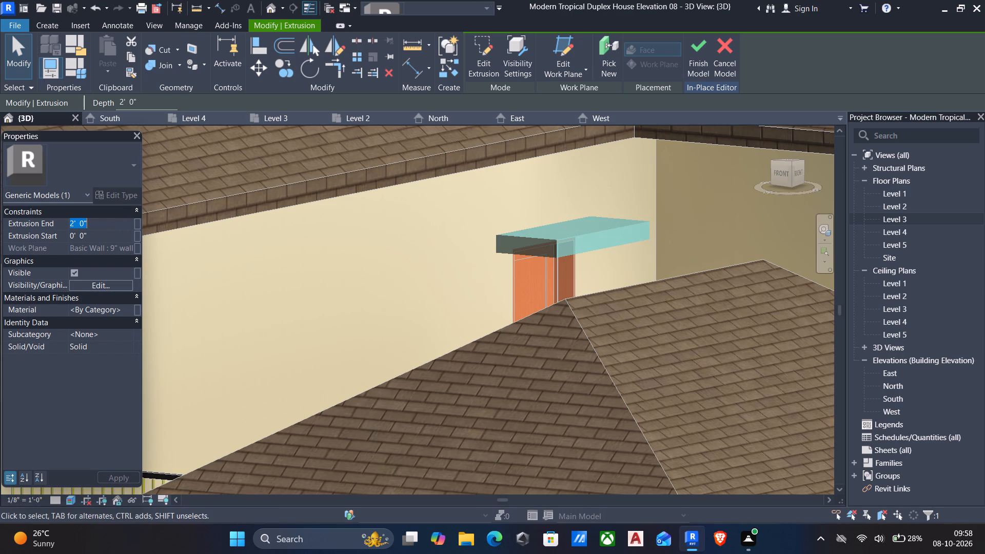
{"action": "key", "text": "1"}
{"action": "key", "text": "apostrophe"}
{"action": "key", "text": "6"}
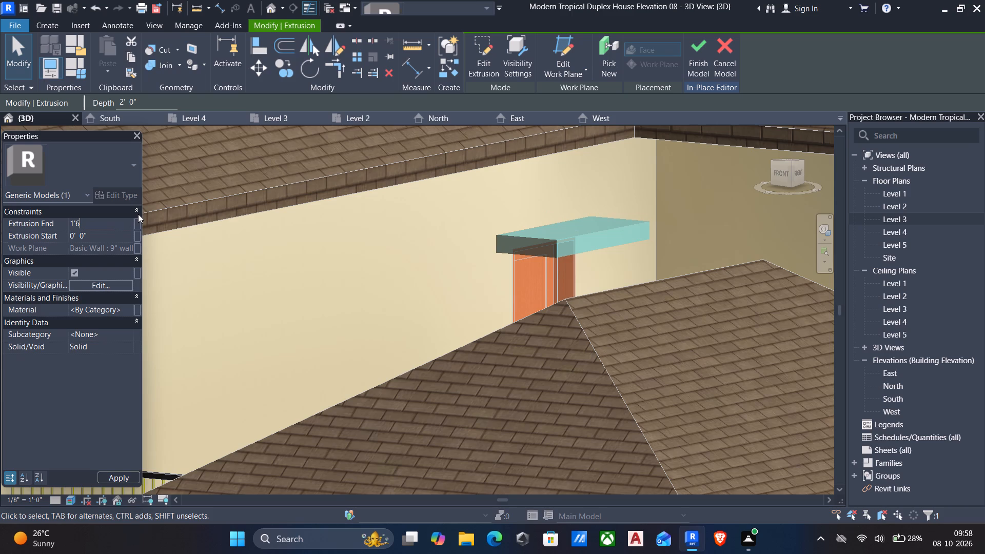
{"action": "key", "text": "shift+quotedbl"}
{"action": "key", "text": "Return"}
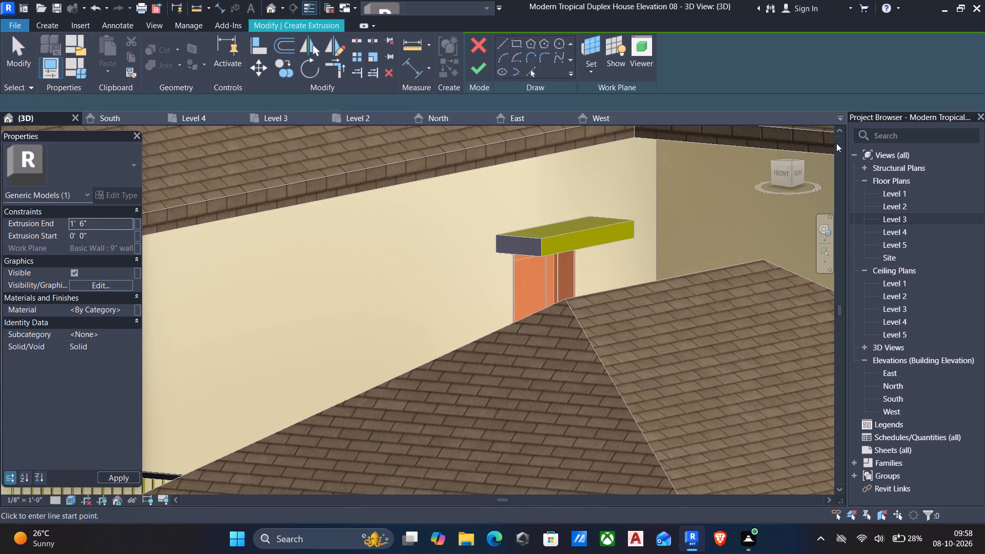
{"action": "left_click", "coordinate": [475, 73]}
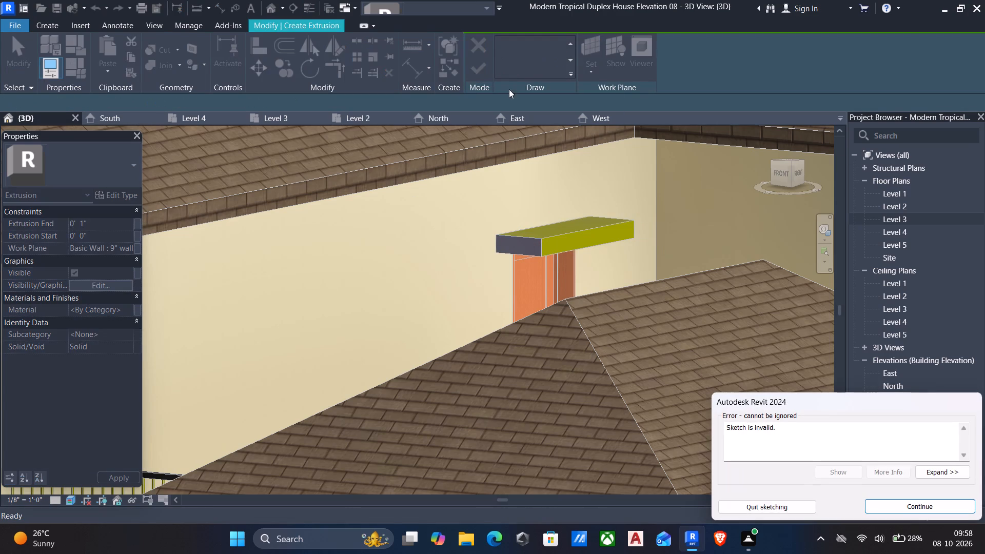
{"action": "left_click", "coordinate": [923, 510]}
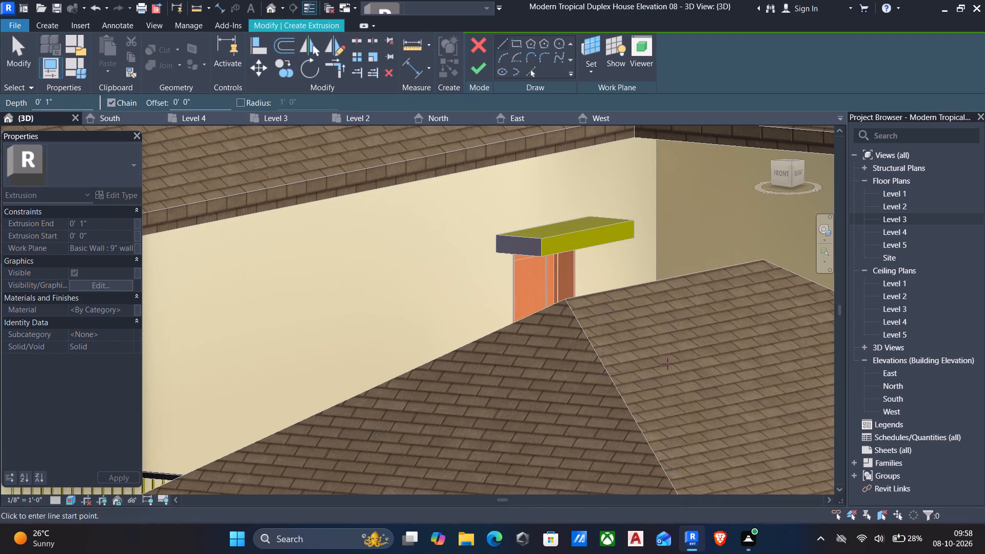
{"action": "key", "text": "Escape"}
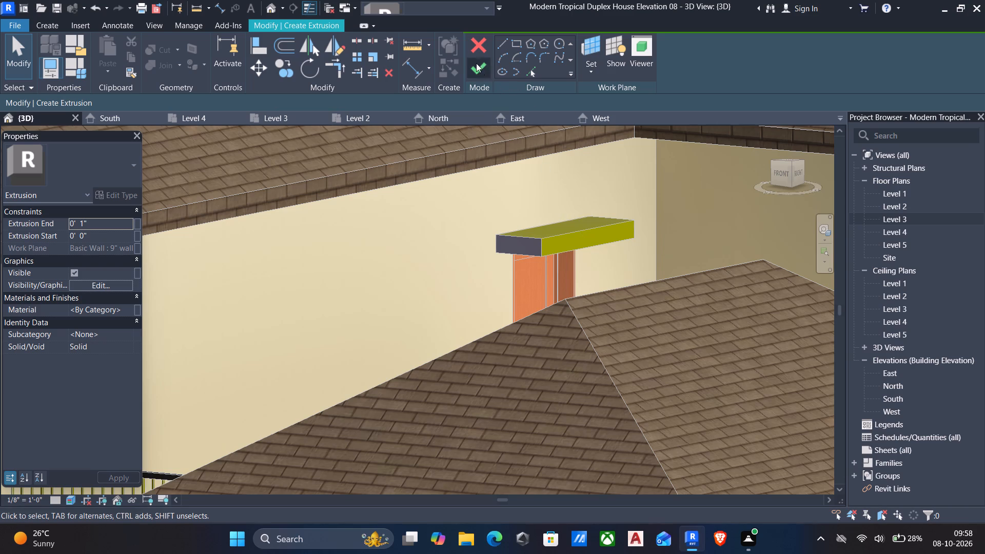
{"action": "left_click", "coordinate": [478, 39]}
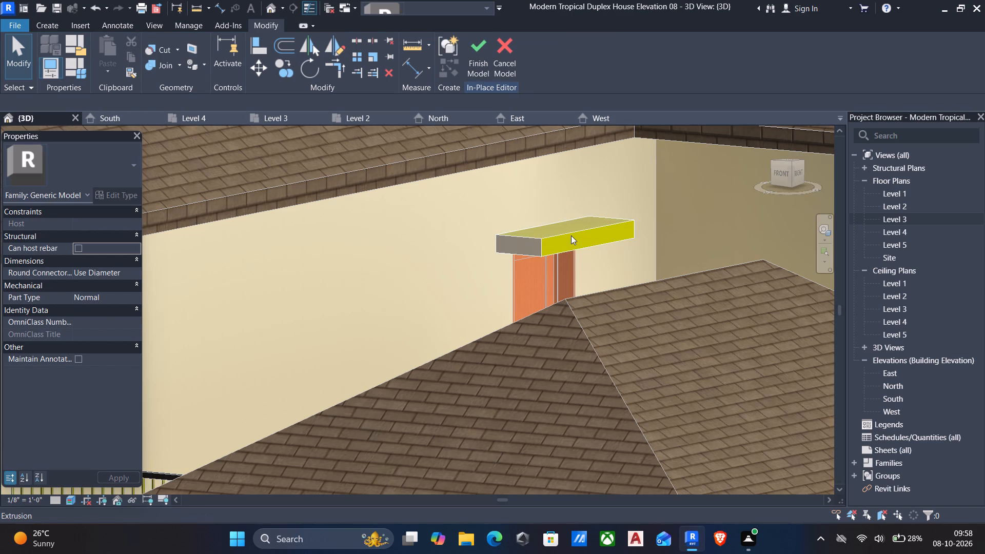
Finish the in-place generic model containing the door hood.
{"action": "left_click", "coordinate": [571, 235]}
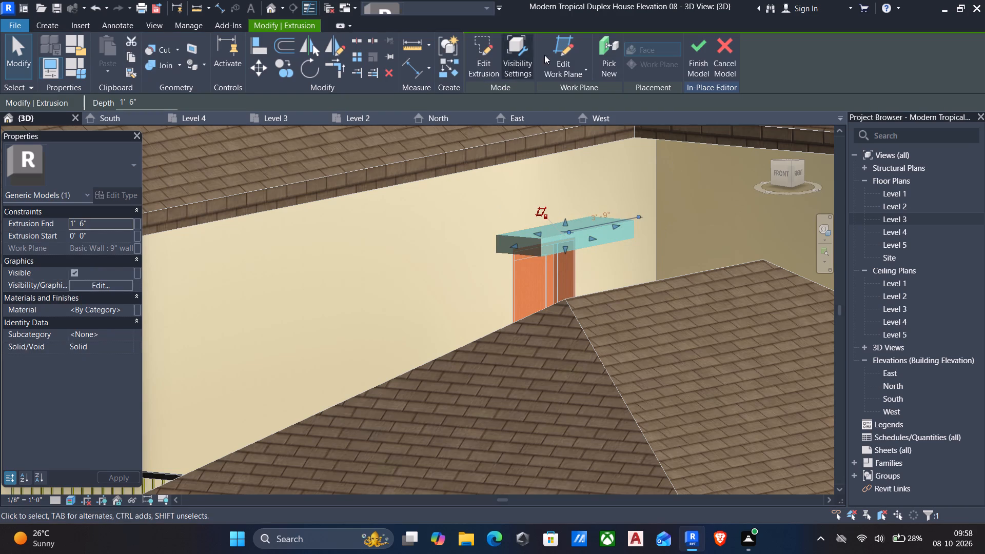
{"action": "left_click", "coordinate": [692, 48]}
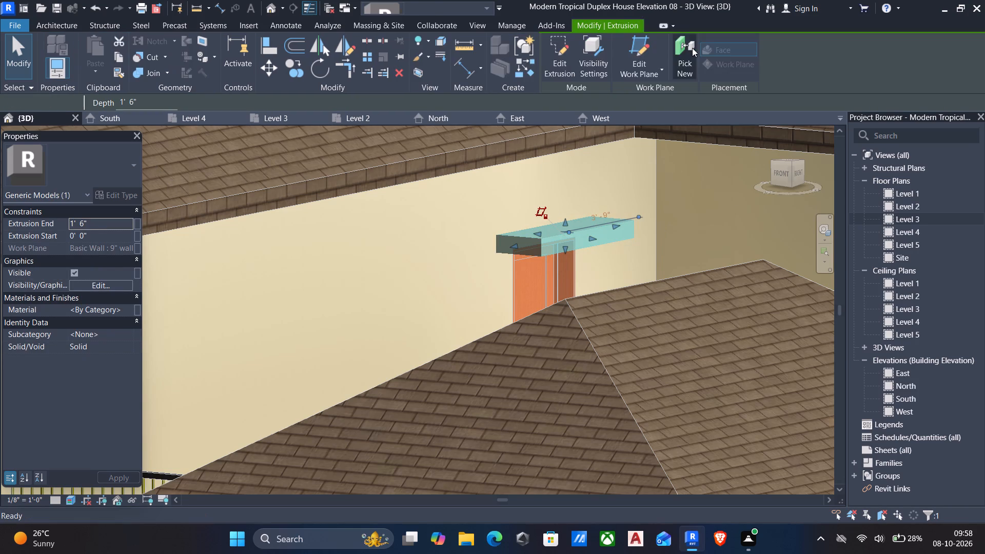
Reopen the hood's generic model in place, assign the "warm ivoary wall" material to the hood extrusion, and finish the model.
{"action": "left_click", "coordinate": [574, 232]}
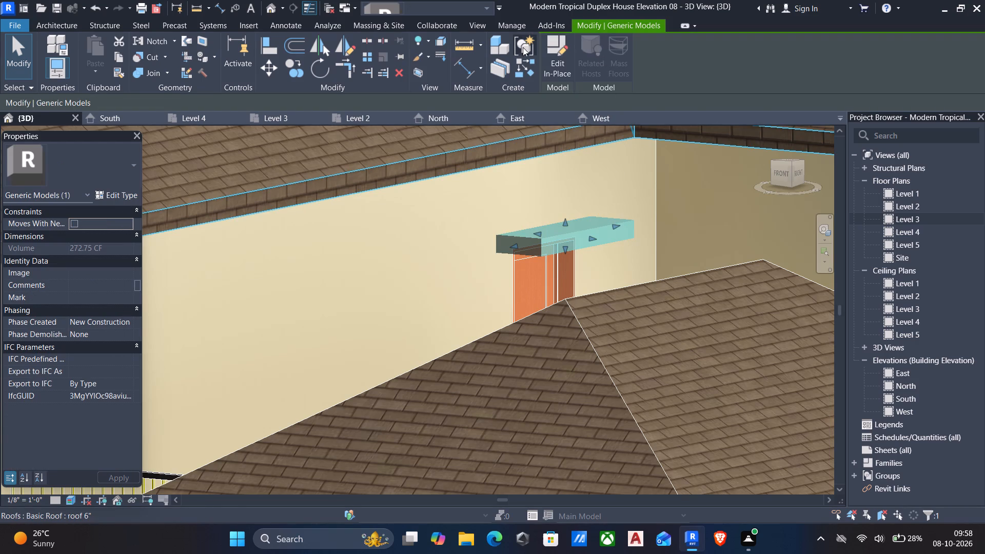
{"action": "left_click", "coordinate": [556, 58]}
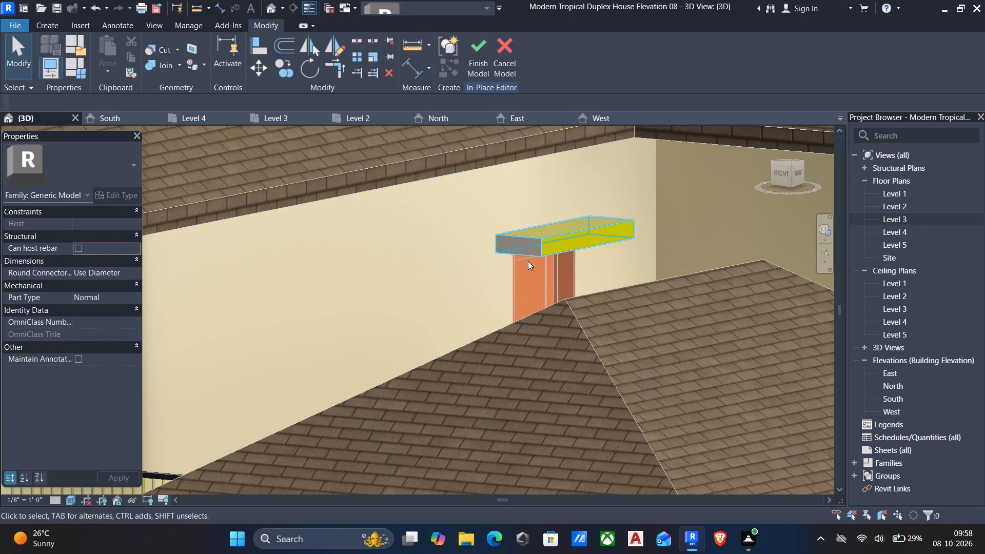
{"action": "left_click", "coordinate": [546, 239]}
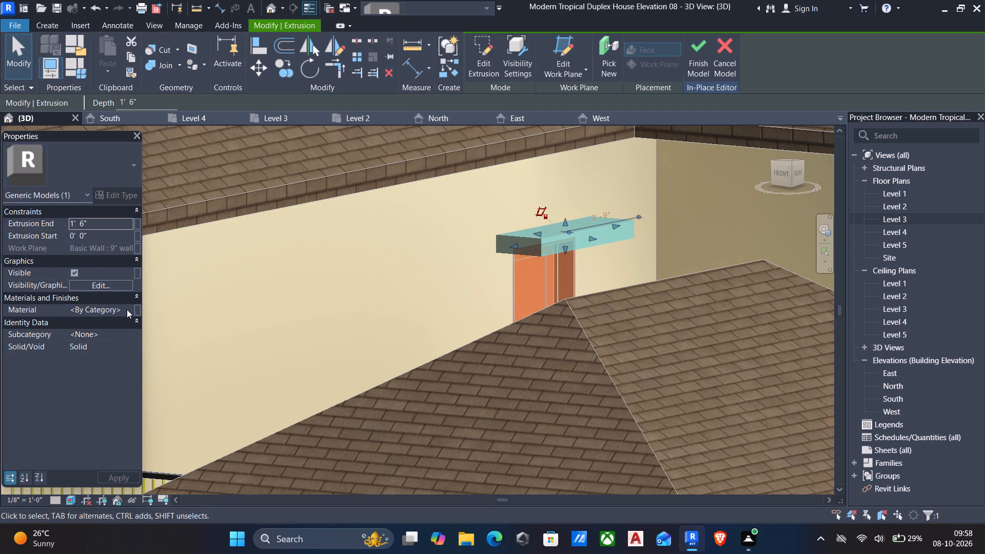
{"action": "left_click", "coordinate": [127, 309]}
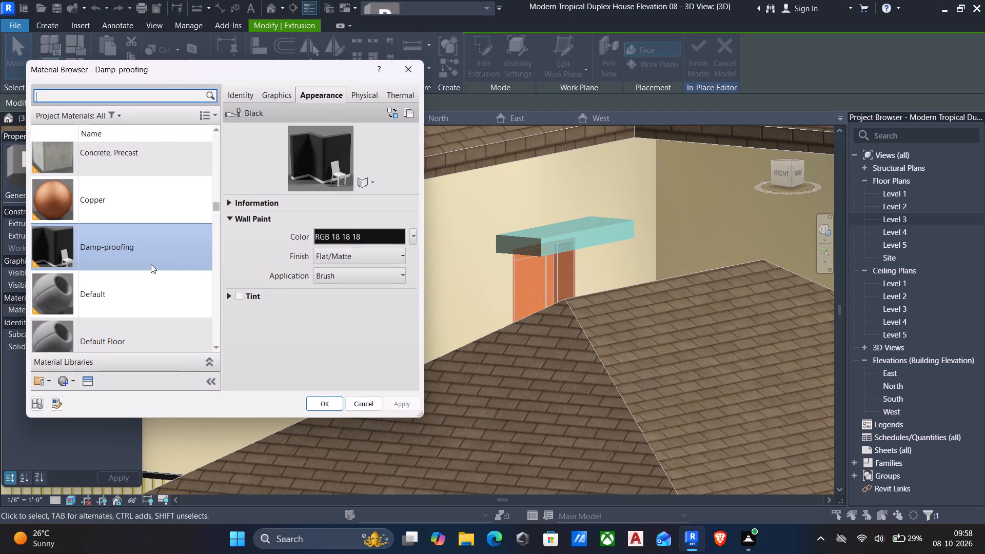
{"action": "scroll", "coordinate": [142, 259], "scroll_direction": "up", "scroll_amount": 9}
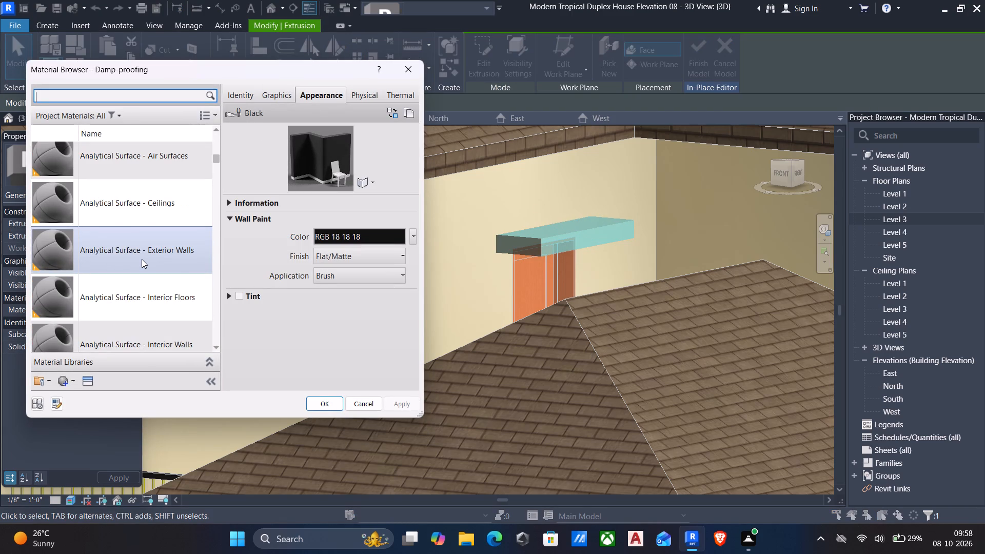
{"action": "scroll", "coordinate": [142, 259], "scroll_direction": "down", "scroll_amount": 13}
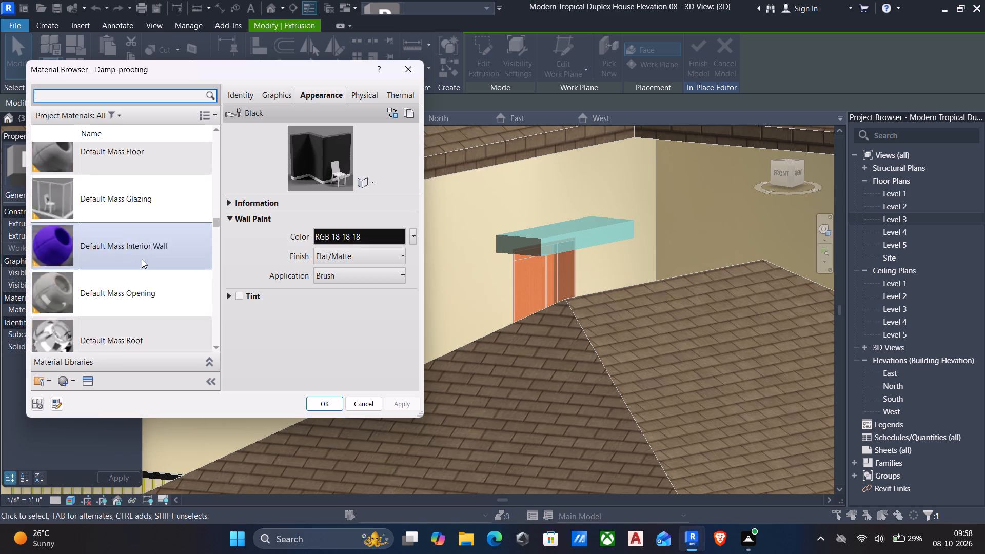
{"action": "scroll", "coordinate": [142, 259], "scroll_direction": "down", "scroll_amount": 3}
{"action": "scroll", "coordinate": [142, 259], "scroll_direction": "up", "scroll_amount": 1}
{"action": "scroll", "coordinate": [142, 259], "scroll_direction": "down", "scroll_amount": 14}
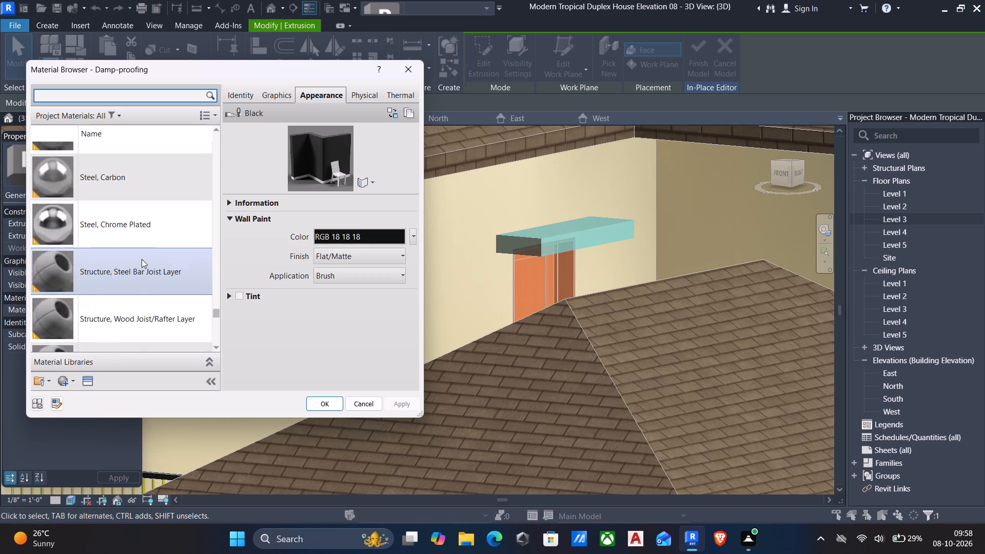
{"action": "scroll", "coordinate": [142, 259], "scroll_direction": "down", "scroll_amount": 13}
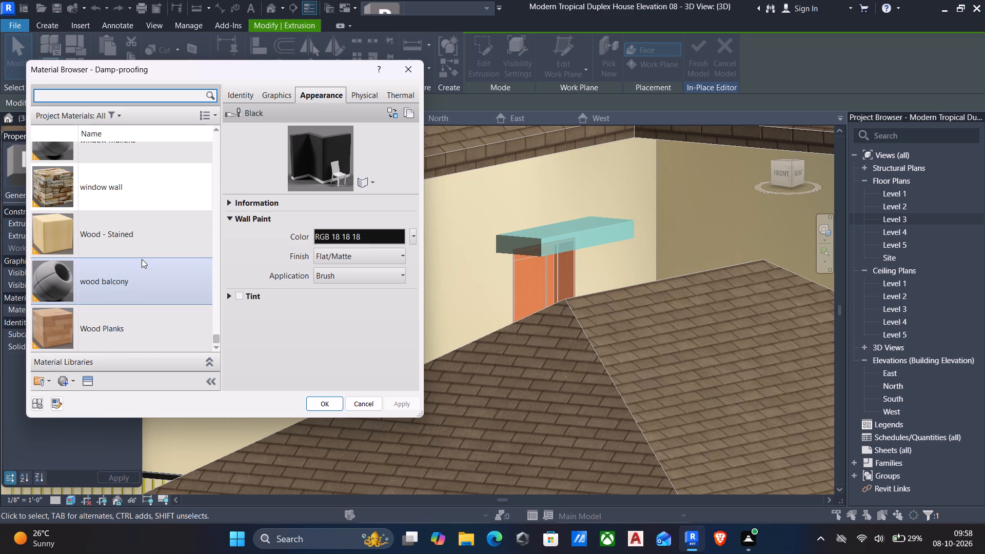
{"action": "scroll", "coordinate": [142, 259], "scroll_direction": "up", "scroll_amount": 3}
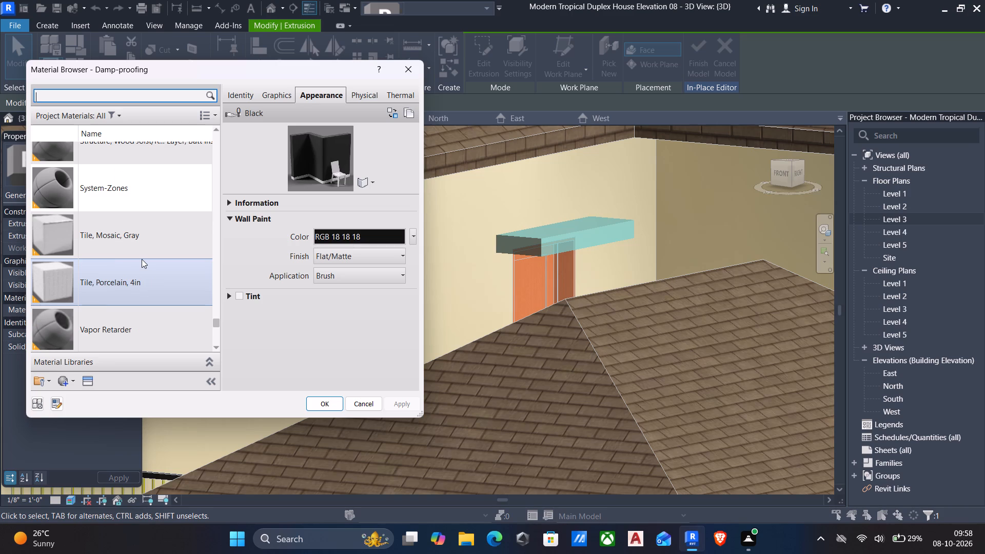
{"action": "scroll", "coordinate": [142, 259], "scroll_direction": "down", "scroll_amount": 5}
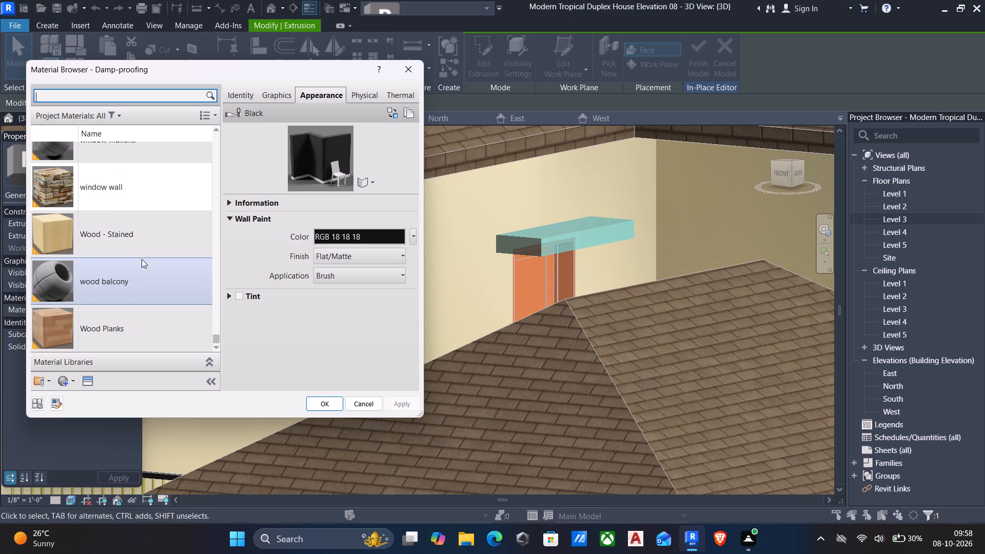
{"action": "scroll", "coordinate": [142, 259], "scroll_direction": "down", "scroll_amount": 20}
{"action": "scroll", "coordinate": [132, 255], "scroll_direction": "up", "scroll_amount": 6}
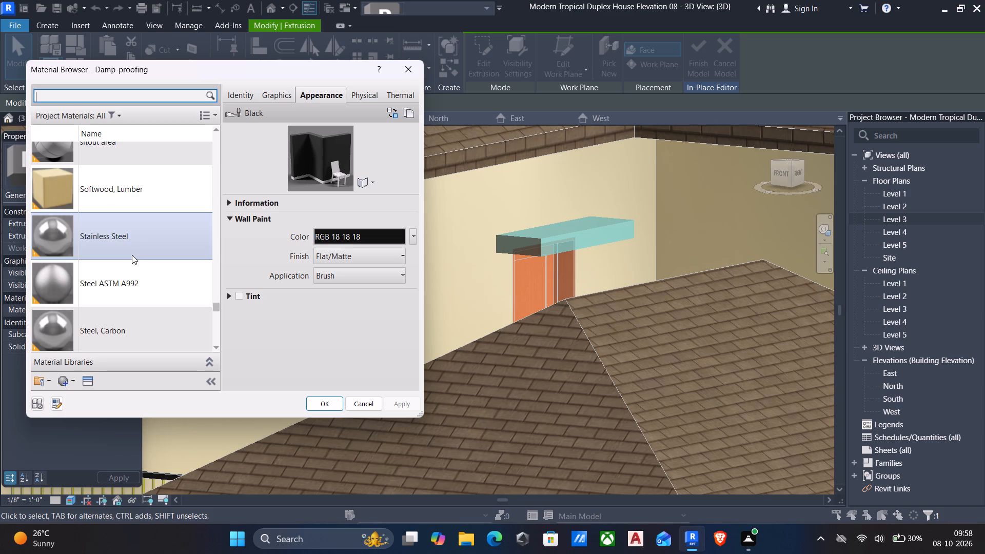
{"action": "scroll", "coordinate": [132, 255], "scroll_direction": "down", "scroll_amount": 16}
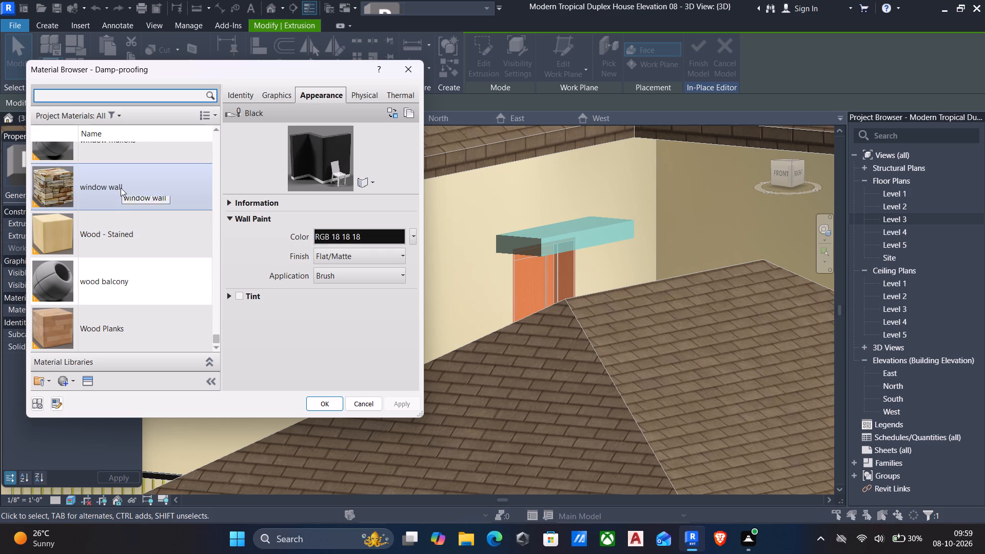
{"action": "scroll", "coordinate": [121, 188], "scroll_direction": "up", "scroll_amount": 1}
{"action": "left_click", "coordinate": [106, 180]}
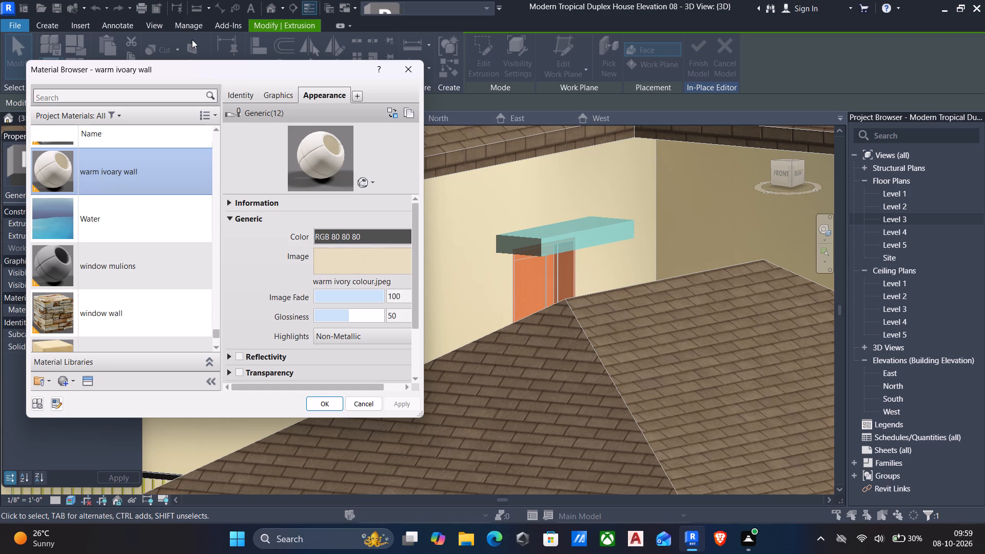
{"action": "left_click_drag", "start_coordinate": [321, 404], "coordinate": [329, 404]}
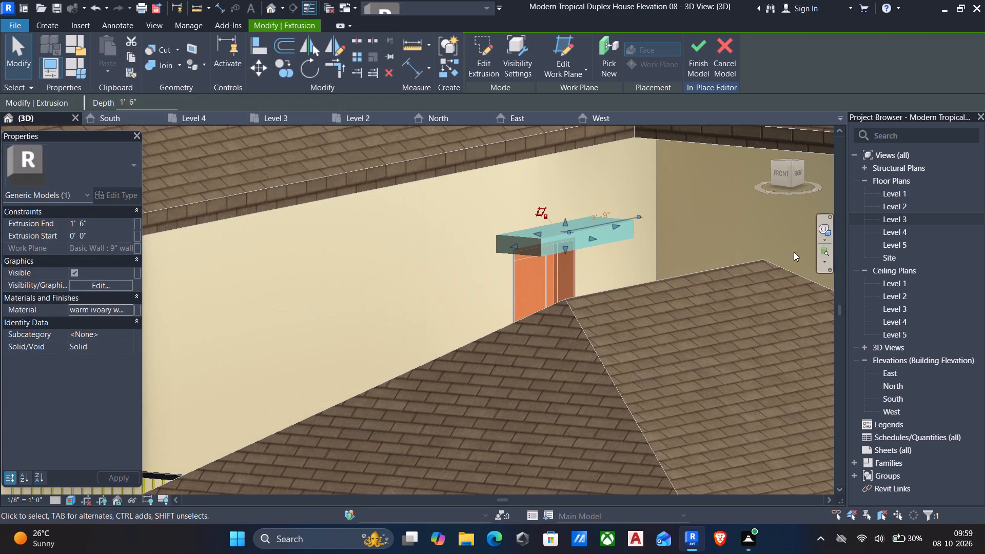
{"action": "left_click", "coordinate": [701, 51]}
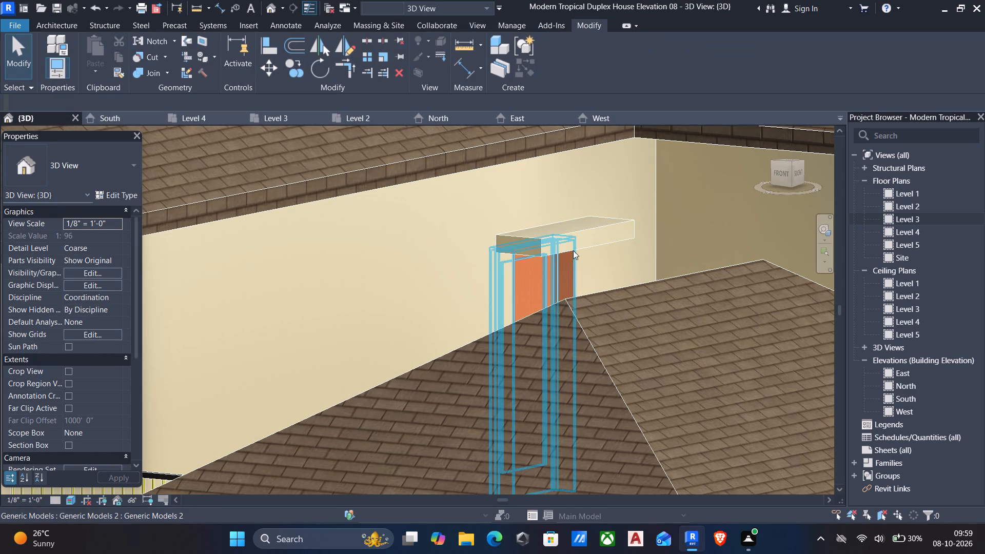
Reopen the door hood's generic model in place and start a new solid extrusion with the hood's end face as work plane.
{"action": "scroll", "coordinate": [599, 241], "scroll_direction": "down", "scroll_amount": 4}
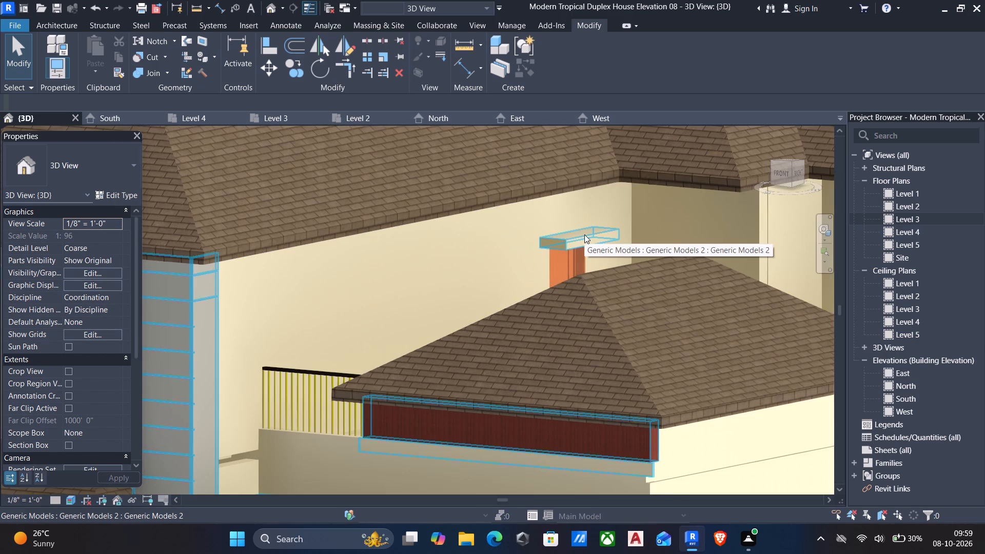
{"action": "scroll", "coordinate": [594, 243], "scroll_direction": "up", "scroll_amount": 3}
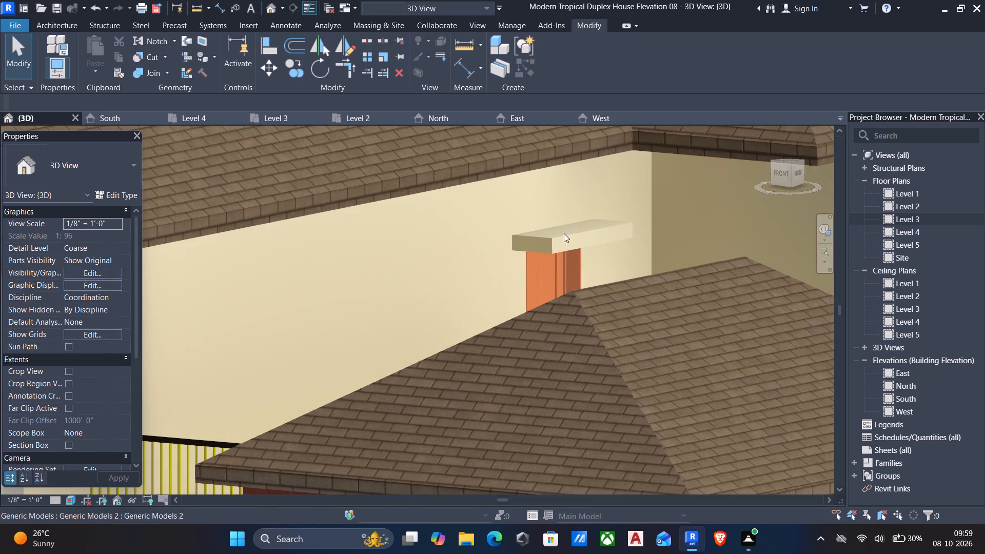
{"action": "scroll", "coordinate": [564, 233], "scroll_direction": "up", "scroll_amount": 5}
{"action": "left_click", "coordinate": [549, 237]}
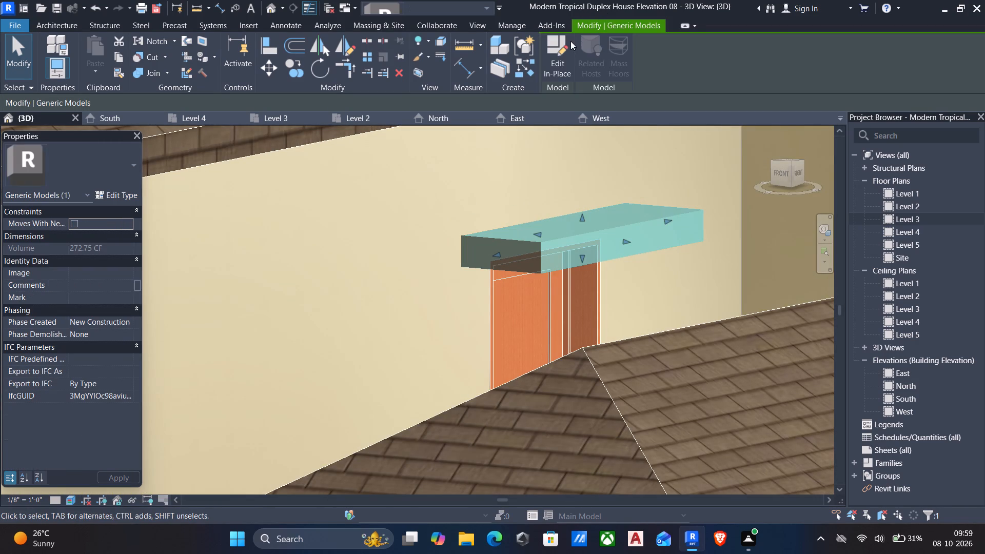
{"action": "left_click", "coordinate": [556, 57]}
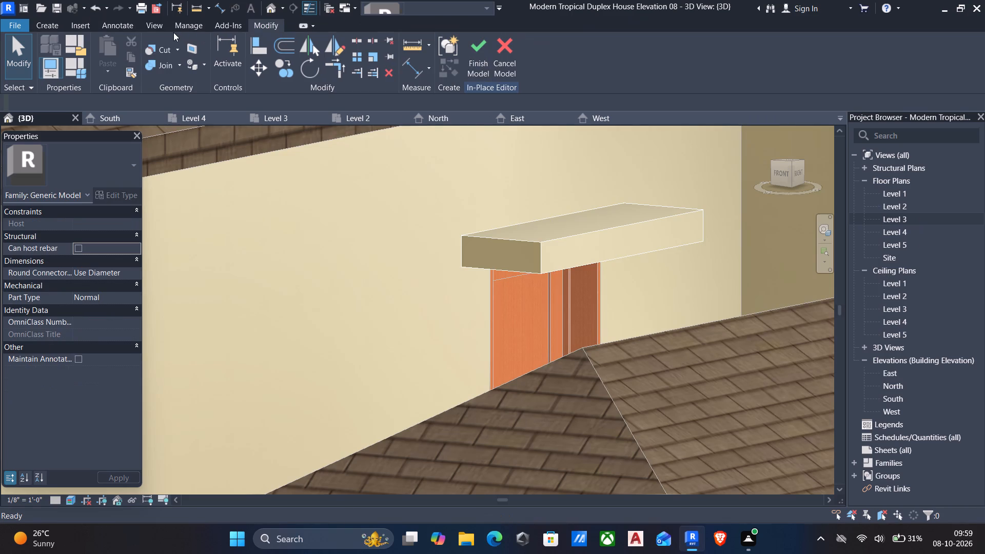
{"action": "left_click", "coordinate": [53, 21]}
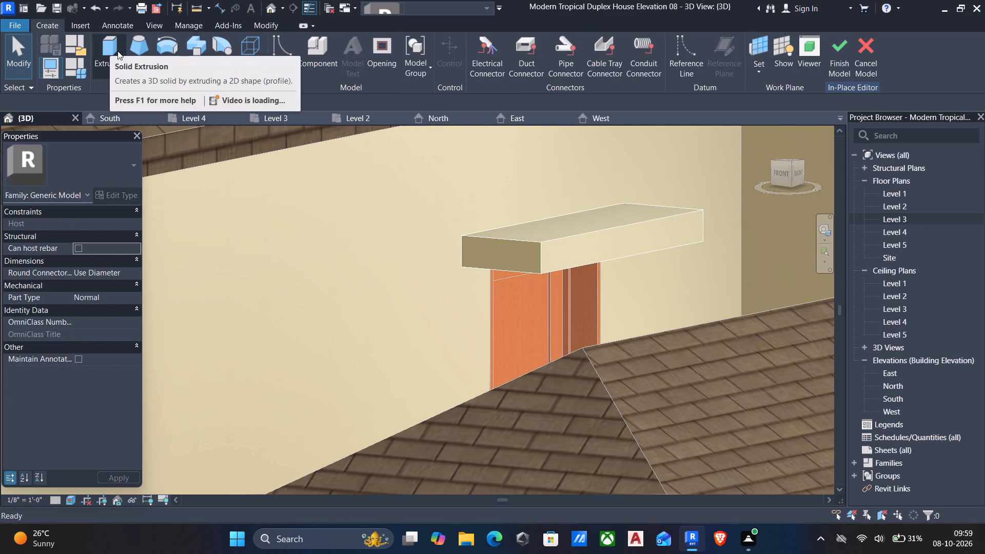
{"action": "left_click", "coordinate": [114, 50]}
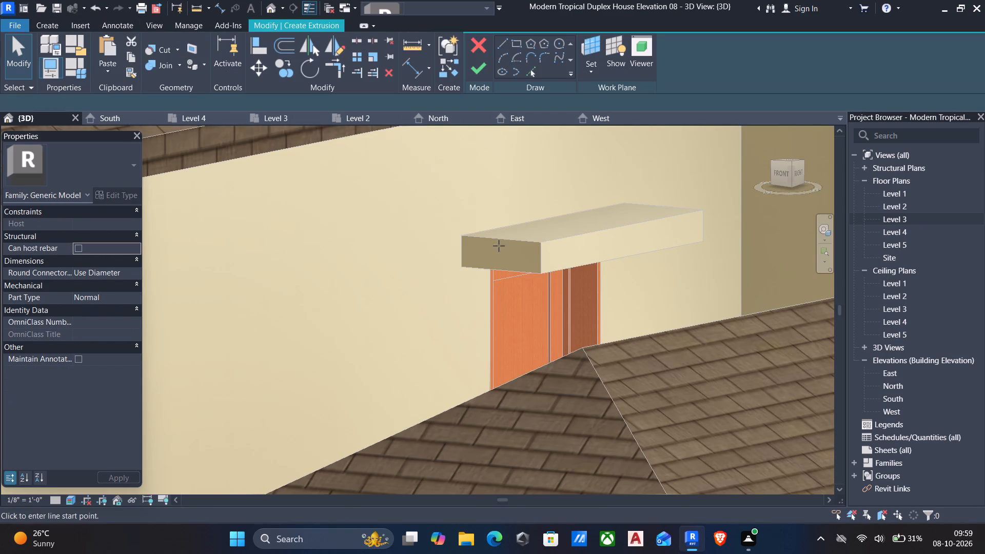
{"action": "left_click", "coordinate": [587, 73]}
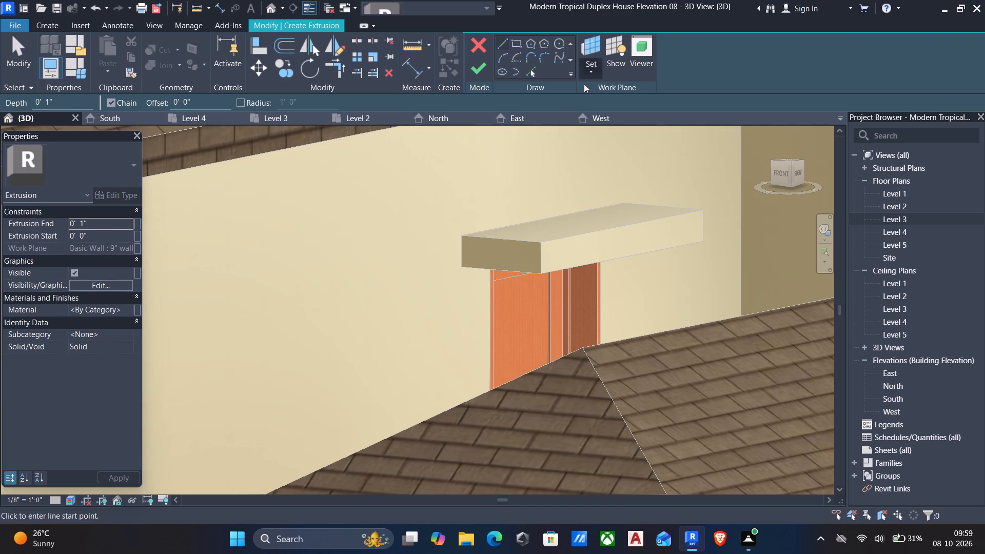
{"action": "left_click", "coordinate": [603, 115]}
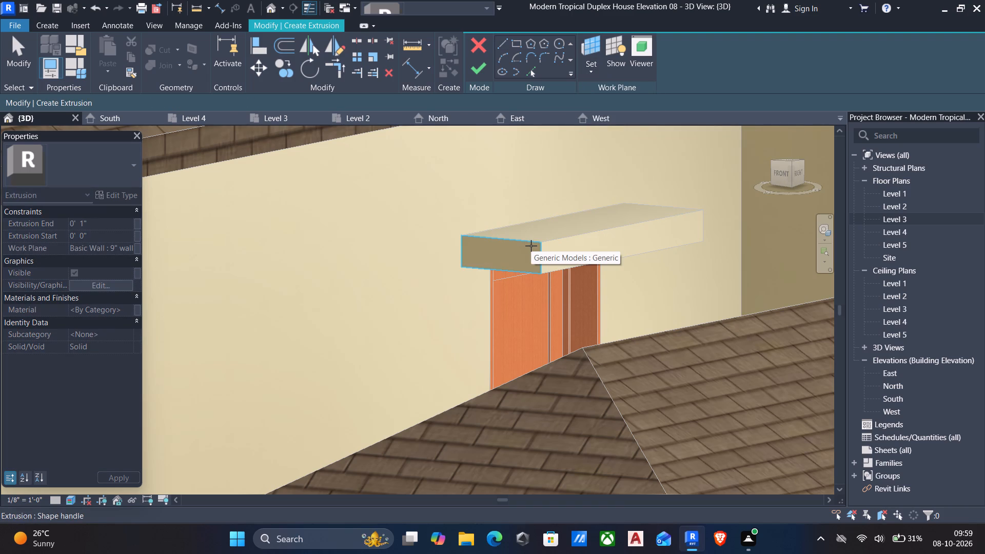
{"action": "left_click", "coordinate": [531, 246]}
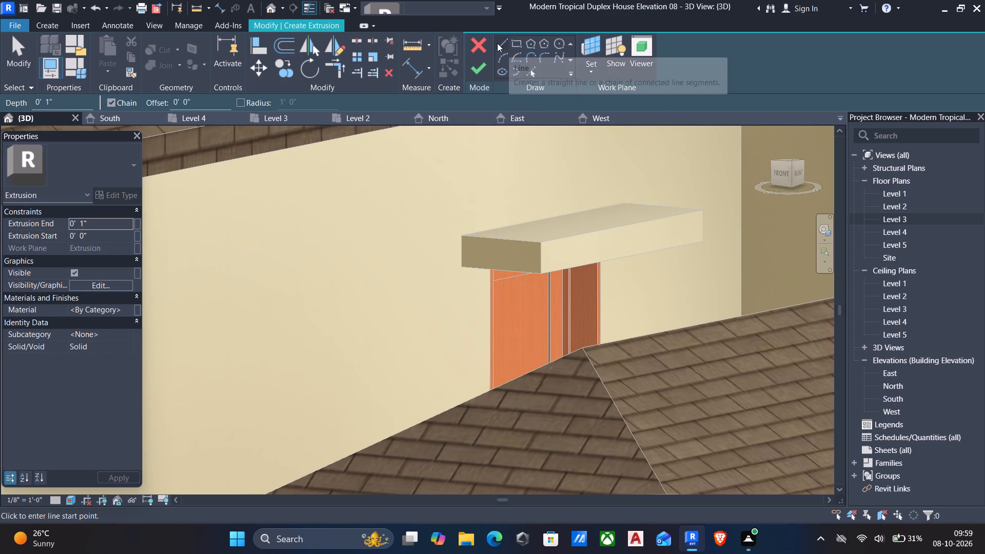
Sketch a vertical line along the outer edge of the hood's end face, from about mid-height up to the top corner.
{"action": "left_click", "coordinate": [501, 45]}
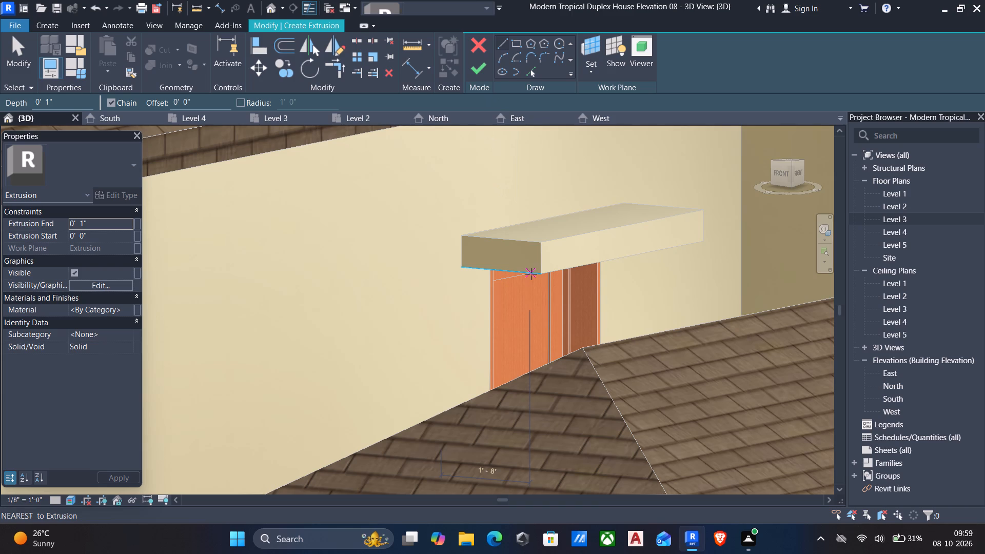
{"action": "scroll", "coordinate": [531, 274], "scroll_direction": "down", "scroll_amount": 1}
{"action": "middle_click_drag", "start_coordinate": [531, 274], "coordinate": [300, 169], "text": "shift"}
{"action": "scroll", "coordinate": [561, 266], "scroll_direction": "down", "scroll_amount": 1, "text": "shift"}
{"action": "middle_click_drag", "start_coordinate": [566, 167], "coordinate": [438, 244]}
{"action": "scroll", "coordinate": [549, 270], "scroll_direction": "up", "scroll_amount": 5}
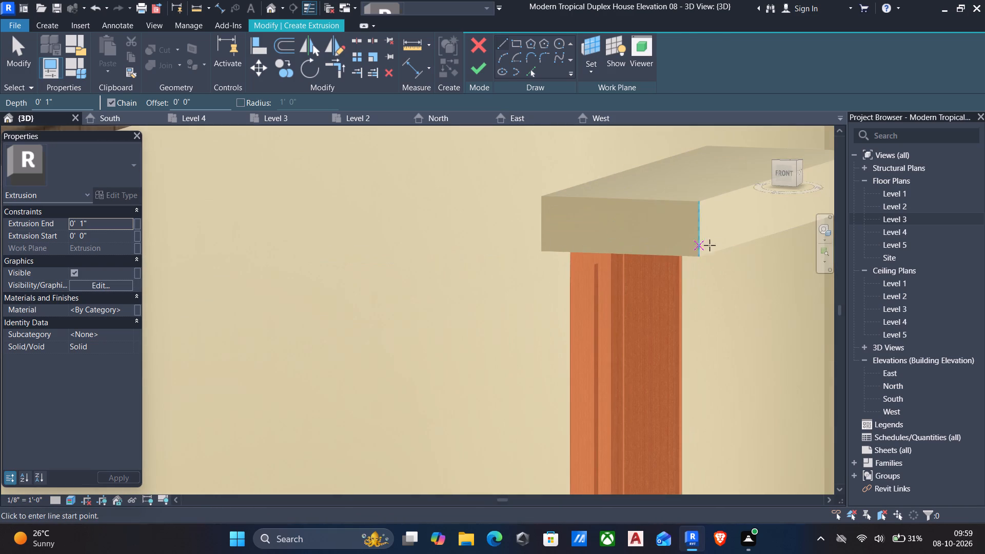
{"action": "scroll", "coordinate": [734, 242], "scroll_direction": "up", "scroll_amount": 6}
{"action": "scroll", "coordinate": [641, 261], "scroll_direction": "up", "scroll_amount": 4}
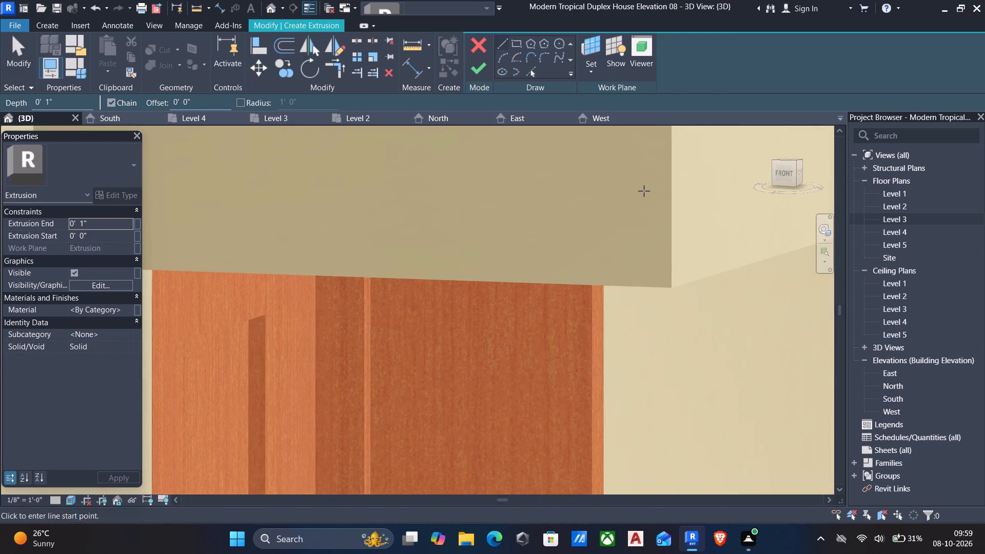
{"action": "scroll", "coordinate": [670, 177], "scroll_direction": "down", "scroll_amount": 4}
{"action": "middle_click_drag", "start_coordinate": [670, 178], "coordinate": [644, 270]}
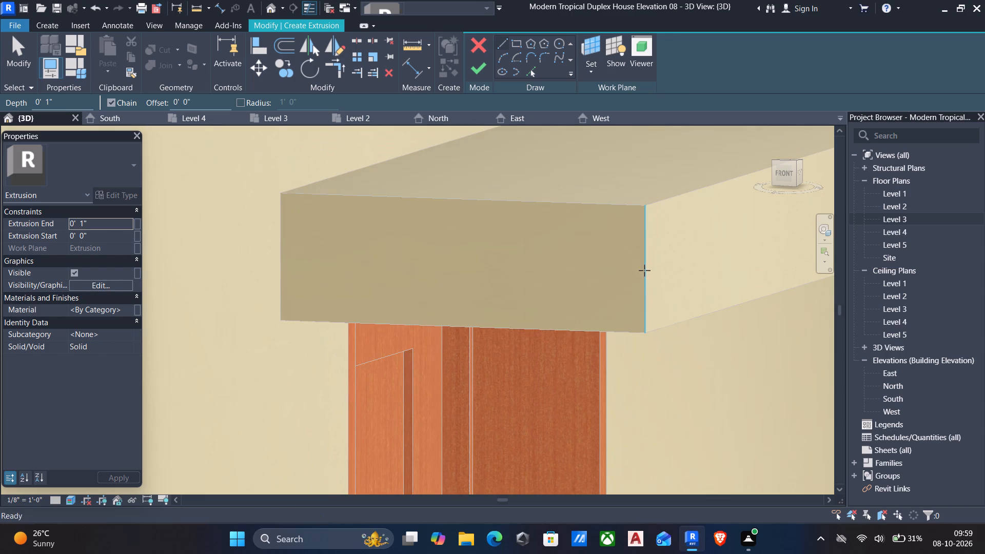
{"action": "left_click", "coordinate": [644, 268]}
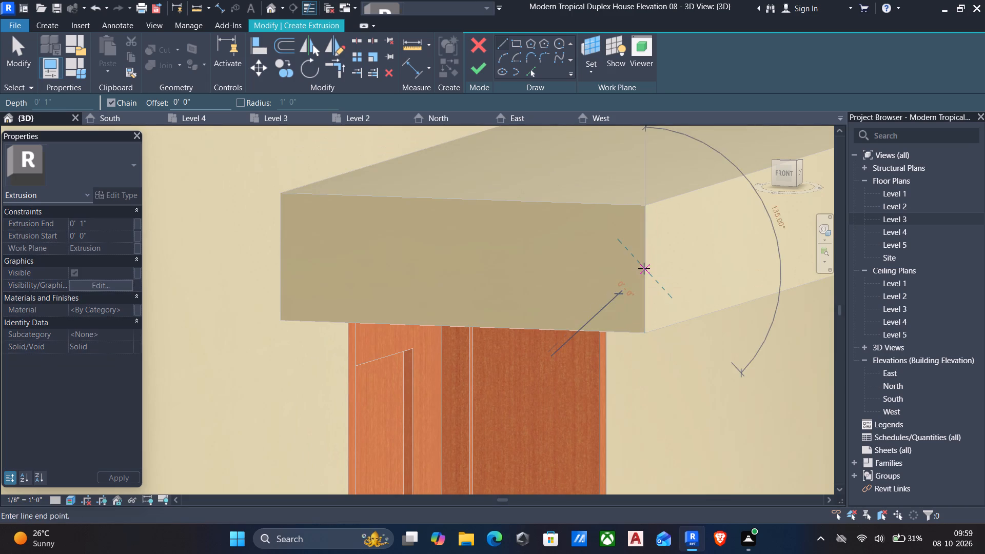
{"action": "left_click", "coordinate": [645, 209]}
{"action": "key", "text": "Escape"}
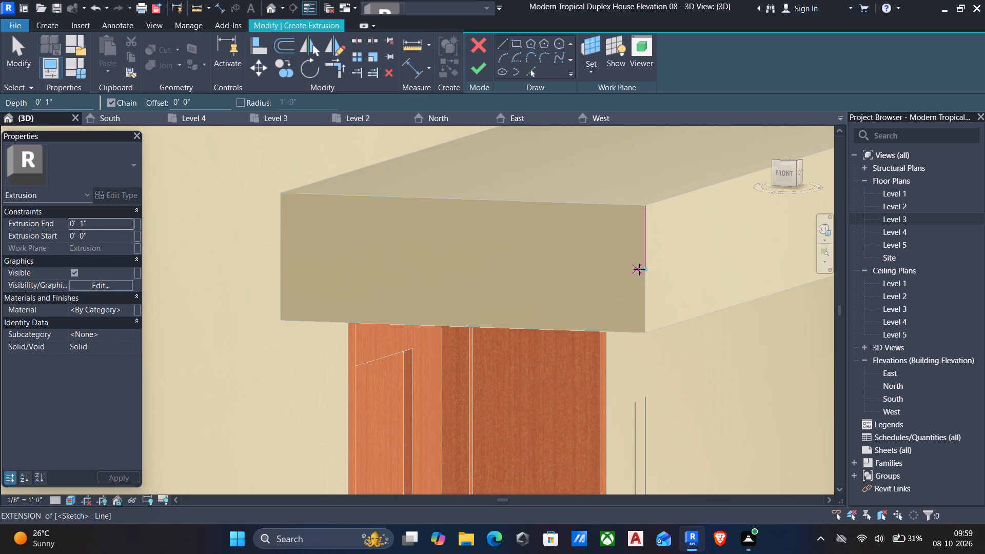
Sketch a 1" horizontal line outward from the lower end of the vertical profile line.
{"action": "scroll", "coordinate": [640, 269], "scroll_direction": "up", "scroll_amount": 3}
{"action": "left_click", "coordinate": [643, 269]}
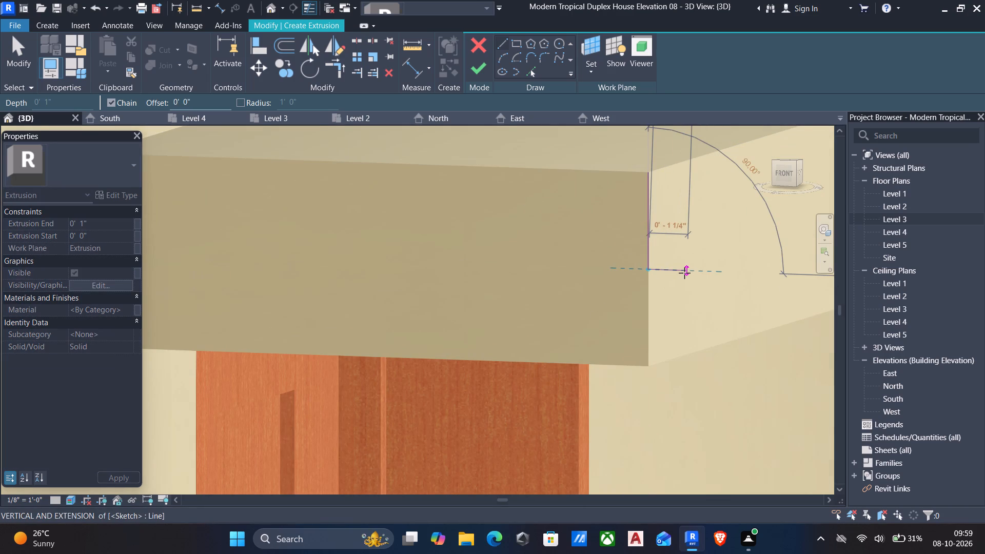
{"action": "type", "text": "1\""}
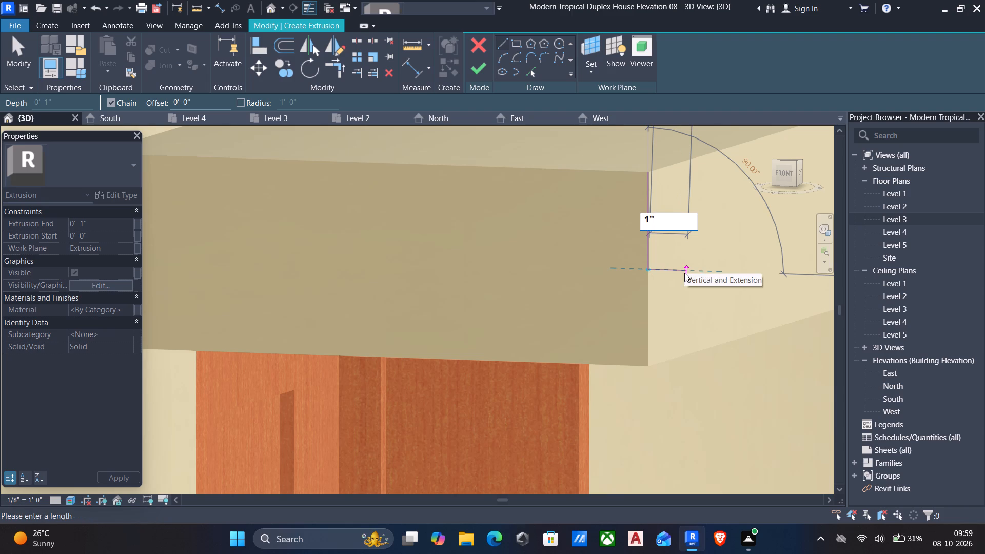
{"action": "key", "text": "Return"}
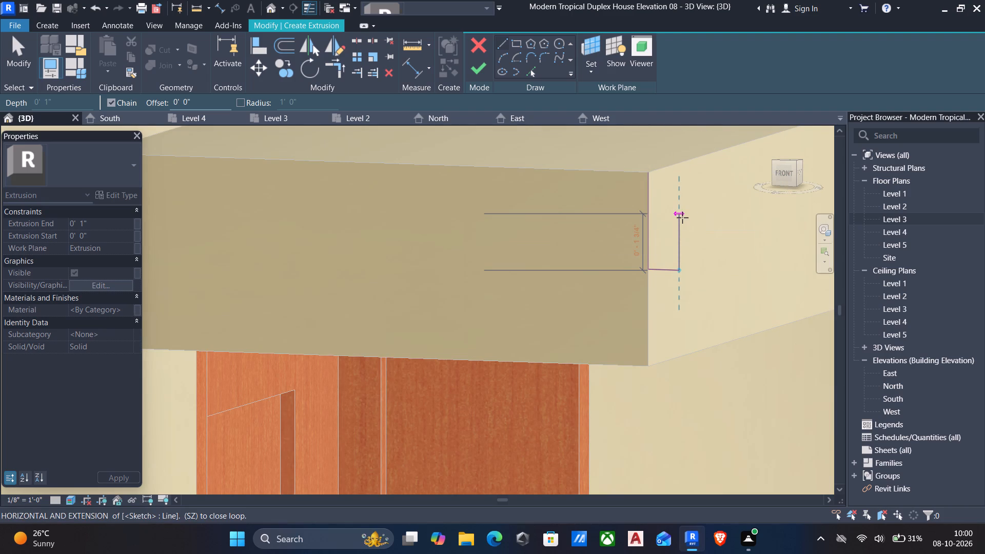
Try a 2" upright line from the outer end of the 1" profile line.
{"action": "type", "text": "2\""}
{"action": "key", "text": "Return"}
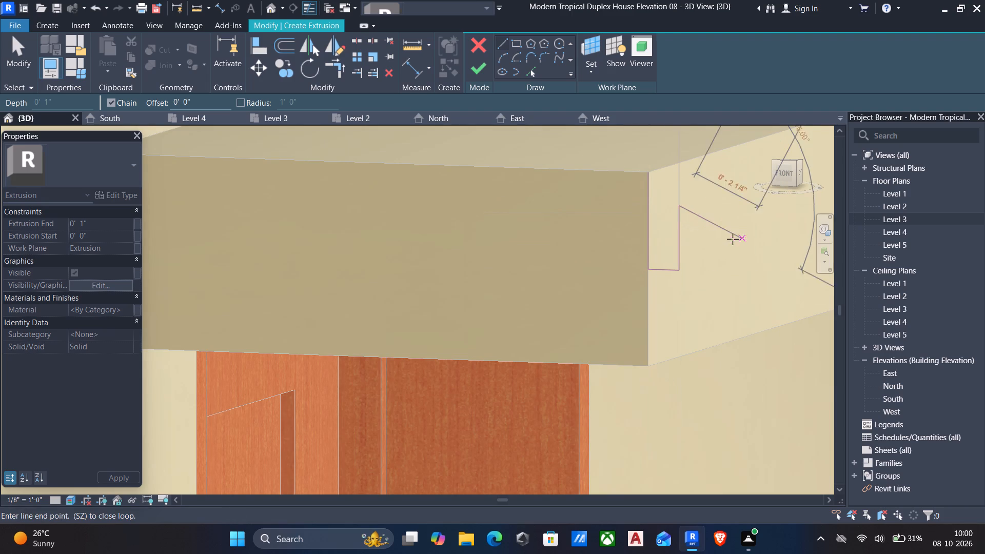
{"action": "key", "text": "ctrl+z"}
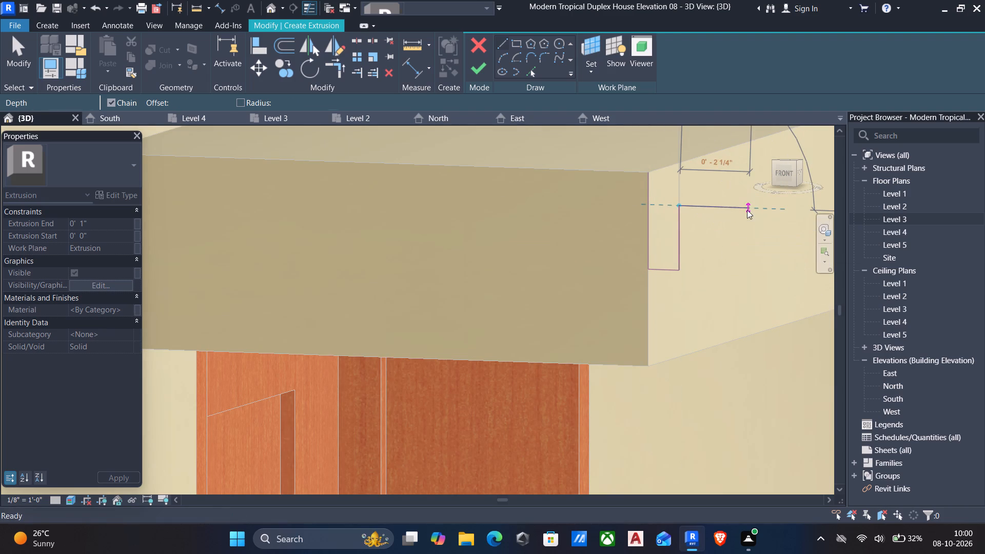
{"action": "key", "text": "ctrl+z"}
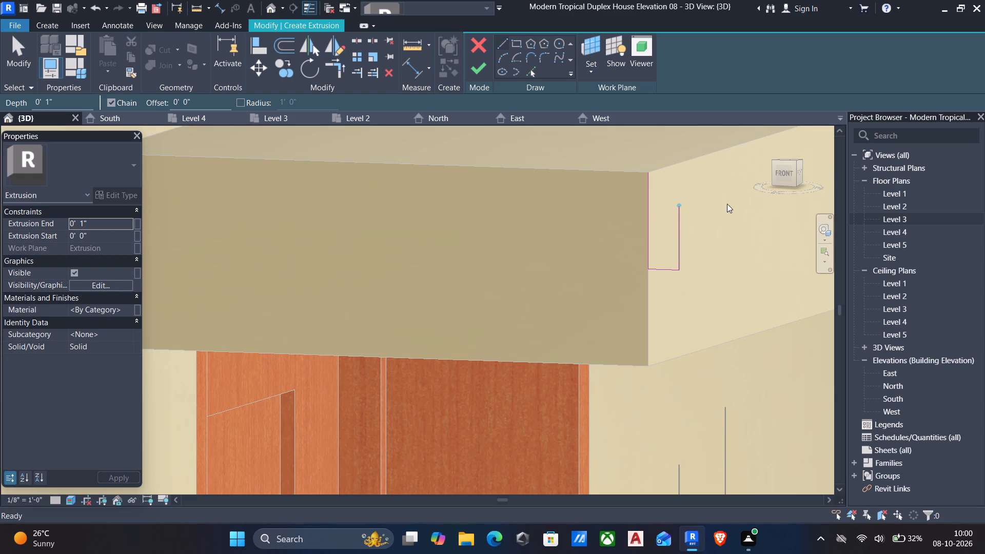
Close the stepped profile with lines 1.5" up, 1" outward, up to the hood's top level, and back to the hood's top corner.
{"action": "left_click", "coordinate": [681, 273]}
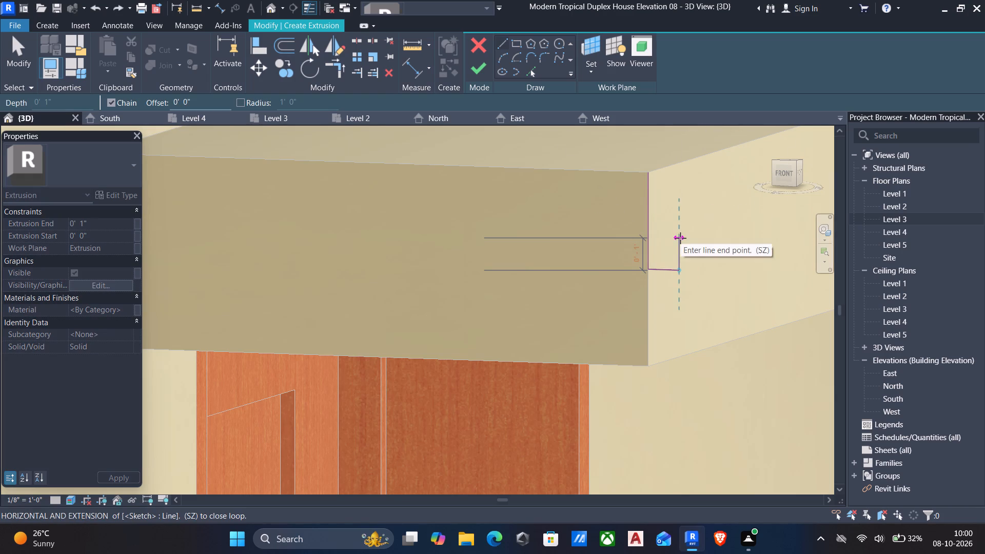
{"action": "type", "text": "1.5\""}
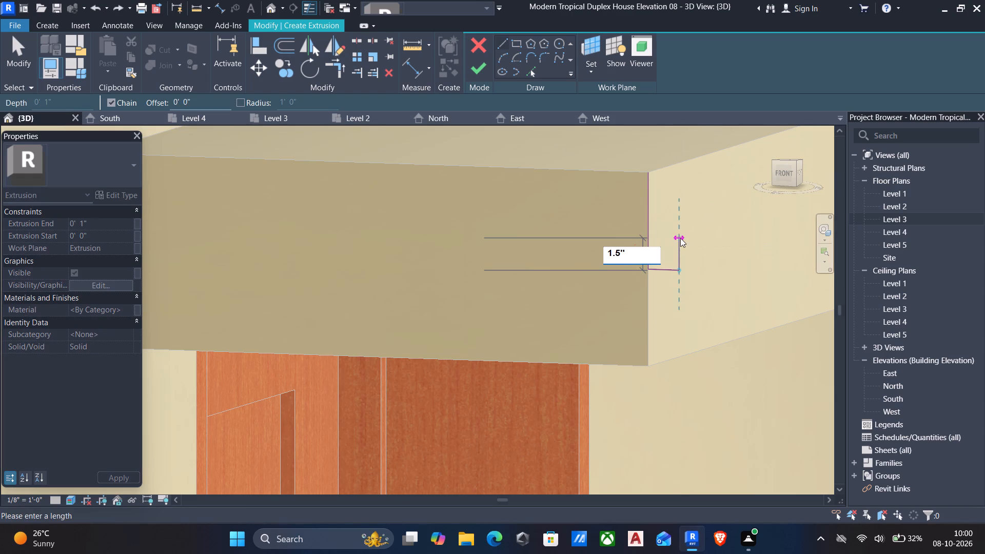
{"action": "key", "text": "Return"}
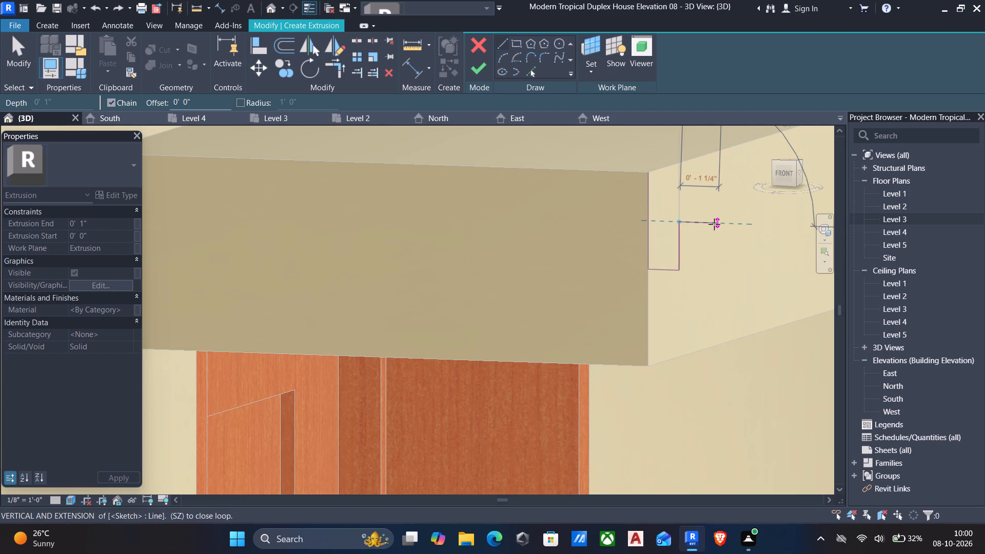
{"action": "key", "text": "1"}
{"action": "key", "text": "shift+quotedbl"}
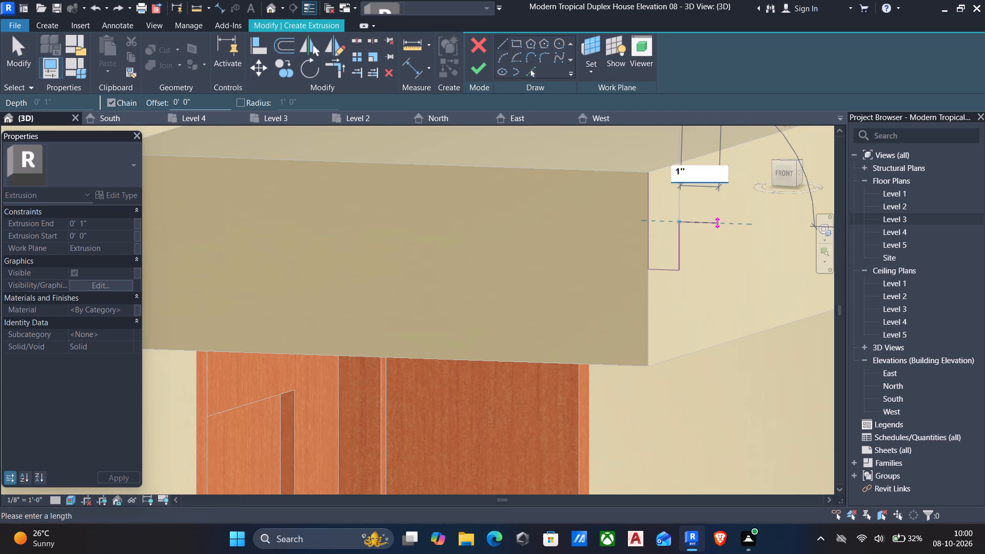
{"action": "key", "text": "Return"}
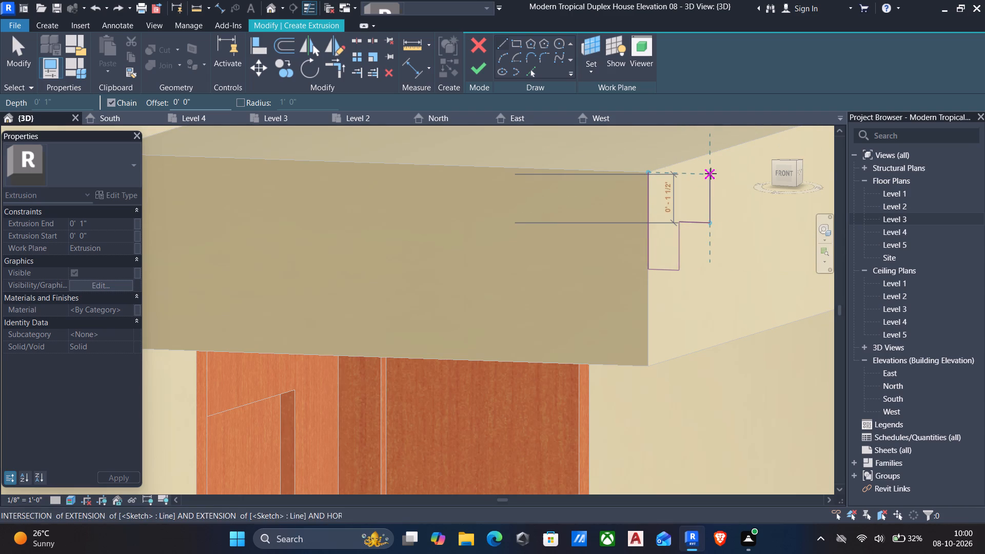
{"action": "left_click", "coordinate": [711, 173]}
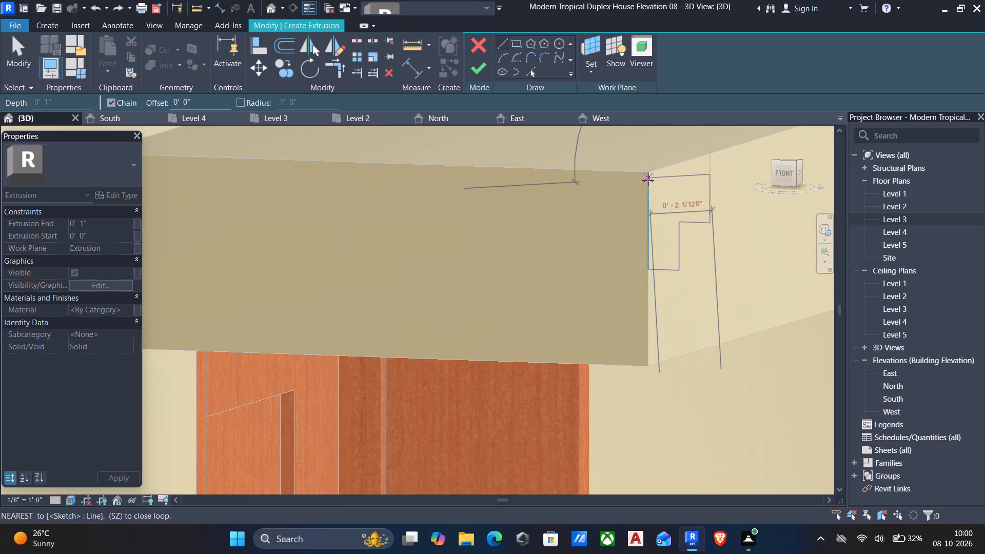
{"action": "left_click", "coordinate": [645, 174]}
{"action": "key", "text": "Escape"}
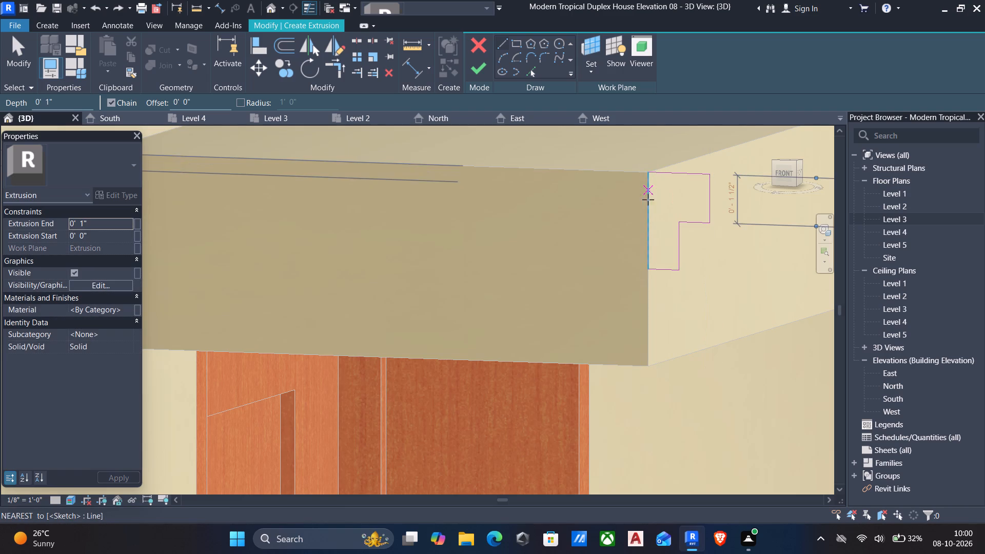
{"action": "key", "text": "Escape"}
Nudge the stepped profile's bottom 1" line upward to shorten the lower step.
{"action": "left_click", "coordinate": [655, 268]}
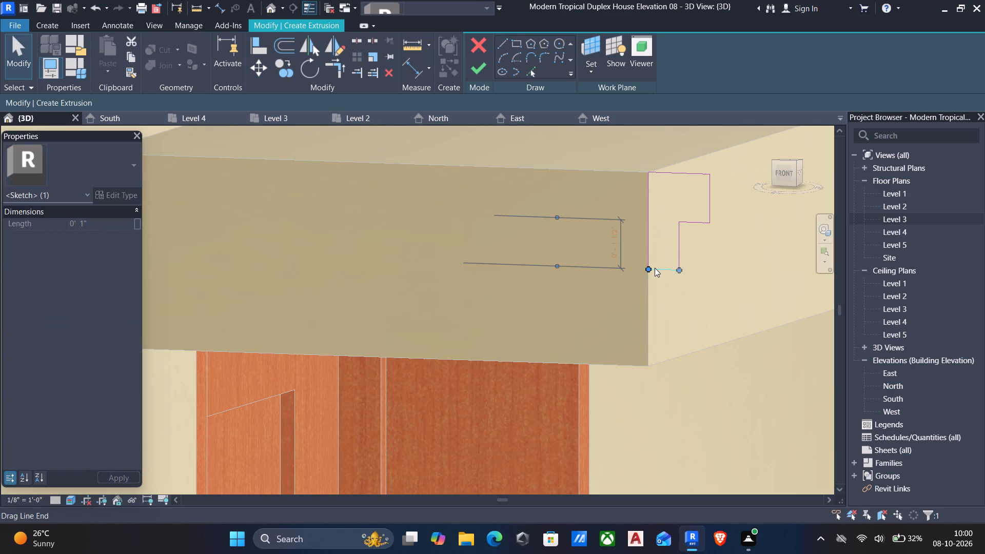
{"action": "key", "text": "Up"}
{"action": "key", "text": "Up"}
{"action": "key", "text": "Up"}
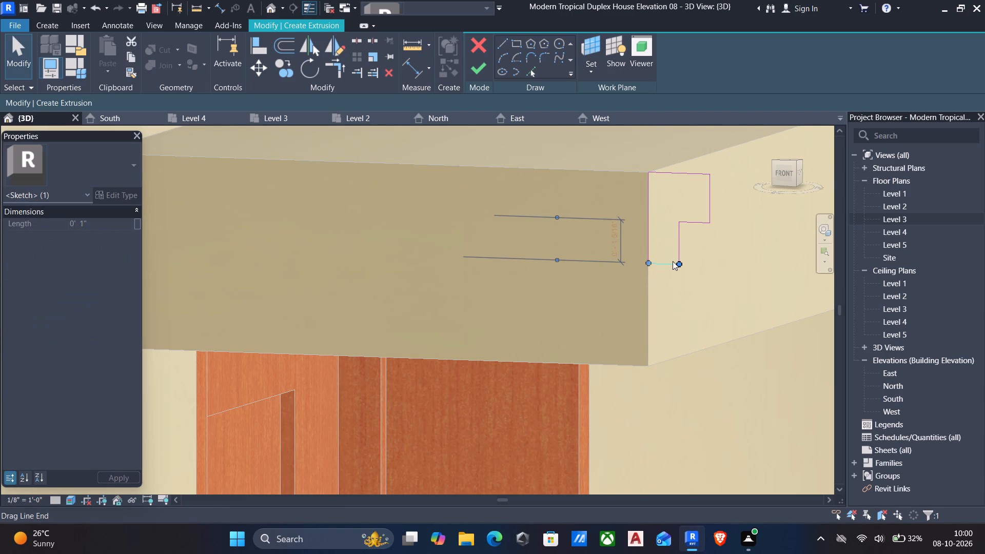
{"action": "key", "text": "Up"}
{"action": "key", "text": "Up"}
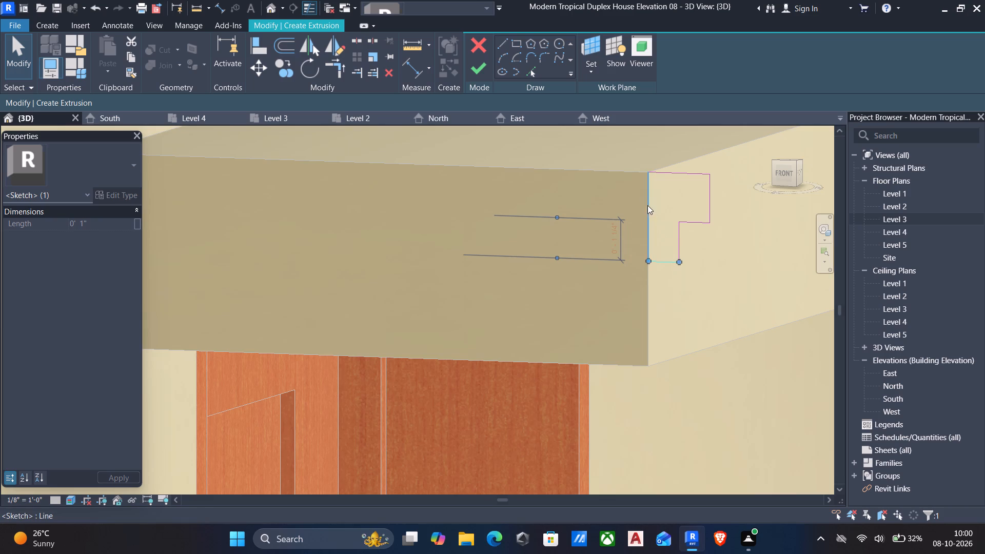
{"action": "key", "text": "Up"}
{"action": "key", "text": "Up"}
{"action": "key", "text": "Up"}
{"action": "key", "text": "Up"}
{"action": "left_click_drag", "start_coordinate": [635, 162], "coordinate": [654, 178]}
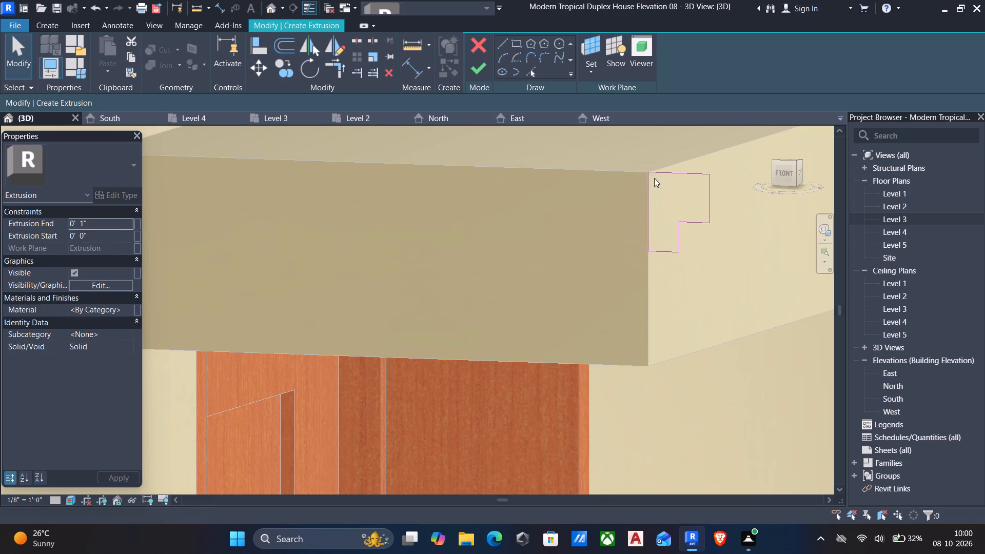
{"action": "left_click_drag", "start_coordinate": [654, 178], "coordinate": [747, 304]}
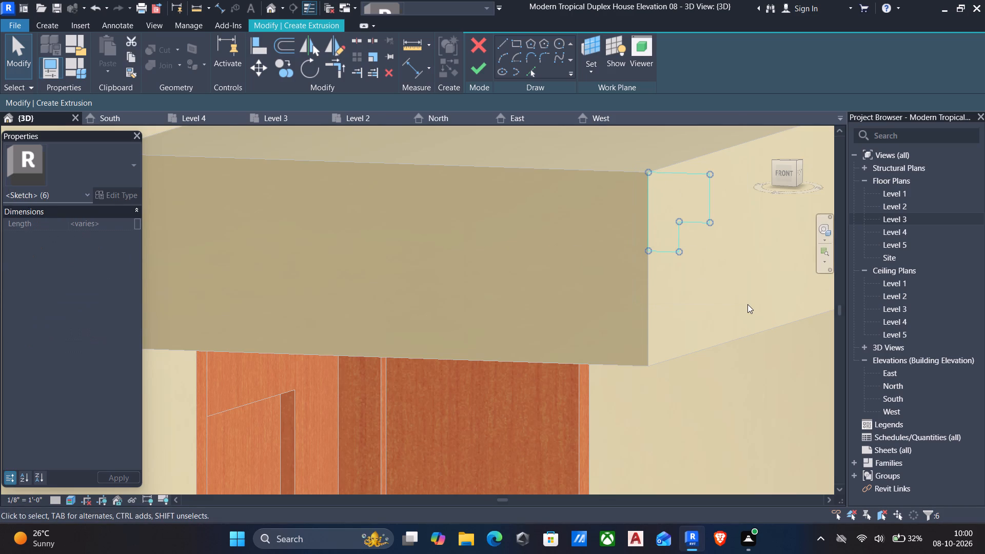
{"action": "key", "text": "Escape"}
Round the stepped profile's top outer corner with a fillet arc of about 3/4" radius.
{"action": "left_click", "coordinate": [541, 50]}
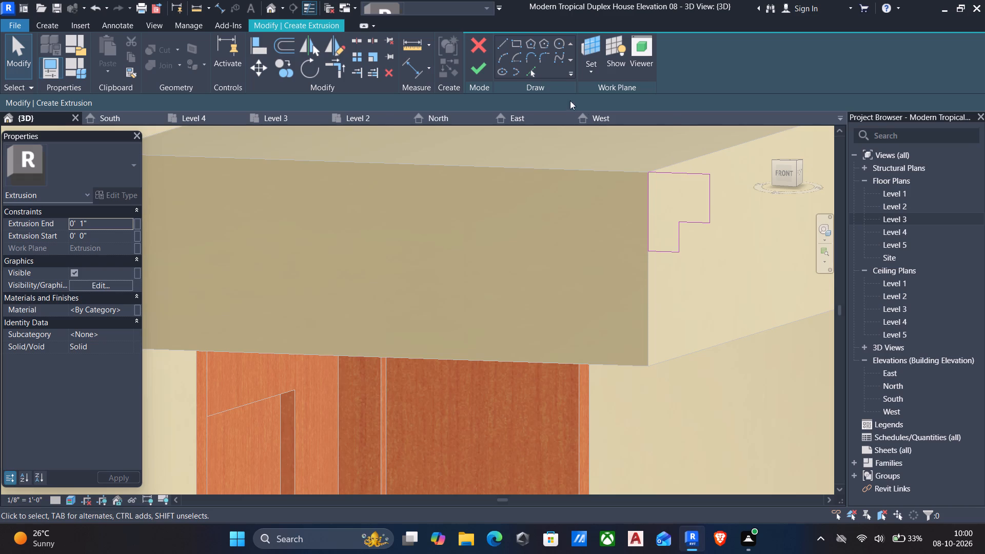
{"action": "left_click", "coordinate": [542, 57]}
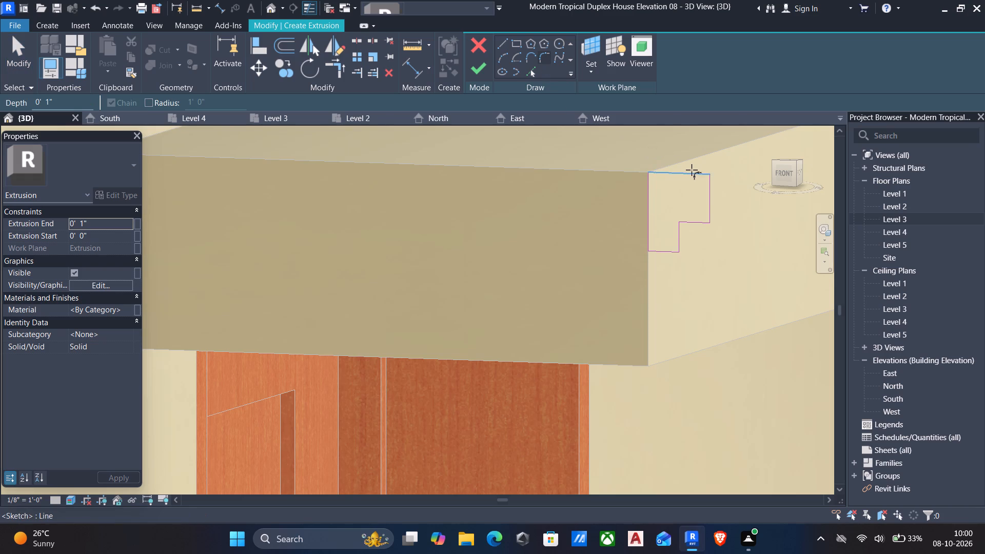
{"action": "left_click", "coordinate": [692, 171]}
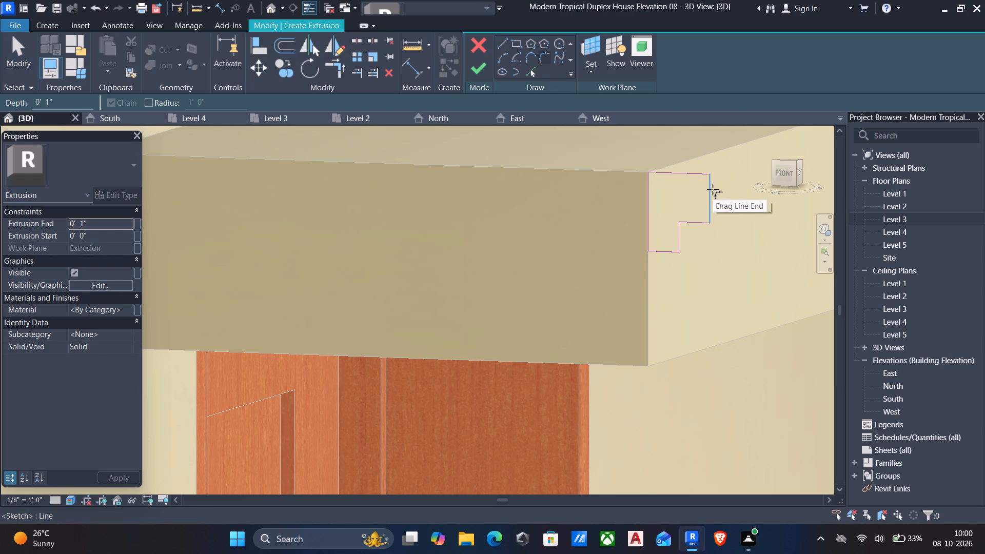
{"action": "left_click", "coordinate": [713, 189]}
{"action": "scroll", "coordinate": [706, 188], "scroll_direction": "up", "scroll_amount": 9}
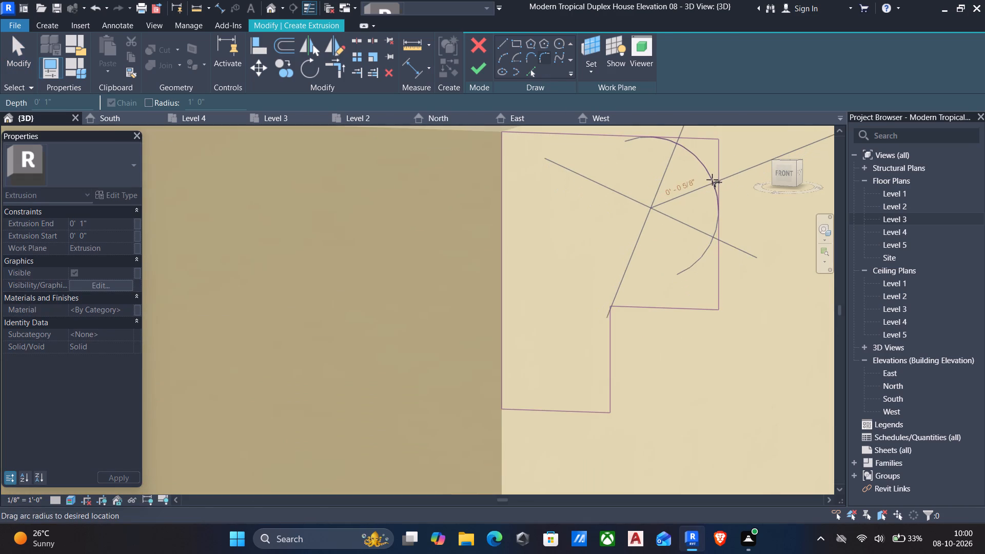
{"action": "scroll", "coordinate": [712, 179], "scroll_direction": "up", "scroll_amount": 2}
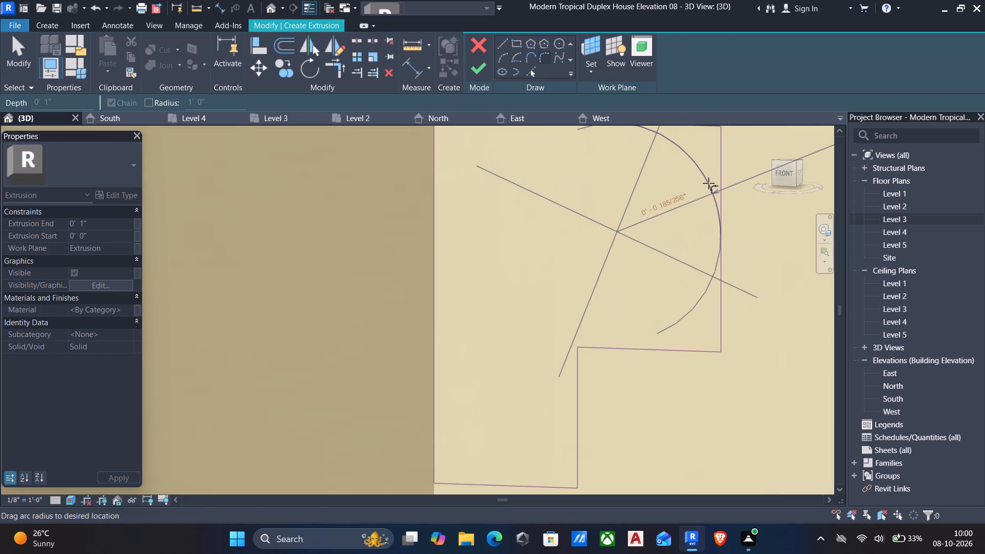
{"action": "left_click", "coordinate": [708, 183]}
{"action": "scroll", "coordinate": [671, 242], "scroll_direction": "down", "scroll_amount": 4}
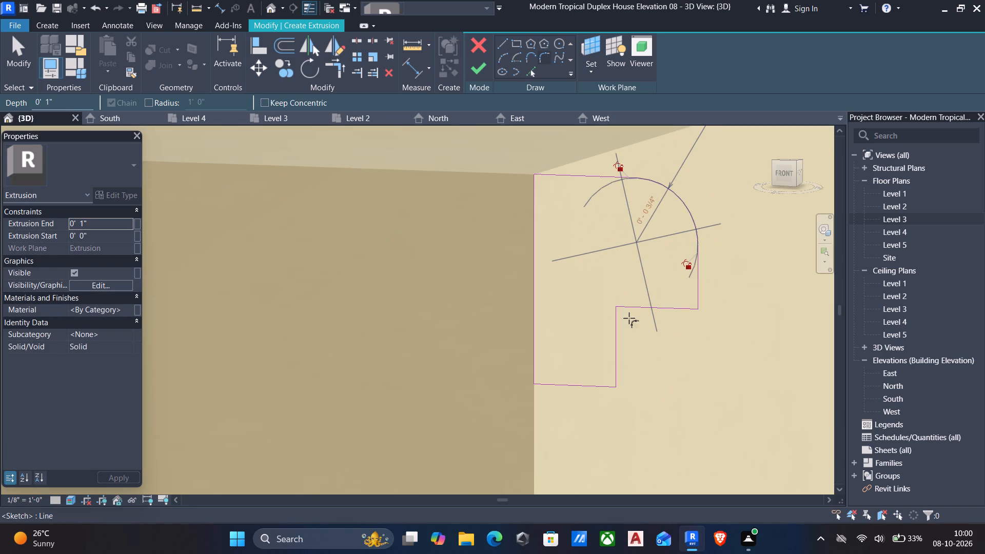
Round the lower step's bottom outer corner with a fillet arc of about 1/2" radius.
{"action": "left_click", "coordinate": [617, 341]}
{"action": "left_click", "coordinate": [588, 387]}
{"action": "scroll", "coordinate": [586, 380], "scroll_direction": "up", "scroll_amount": 2}
{"action": "left_click", "coordinate": [599, 379]}
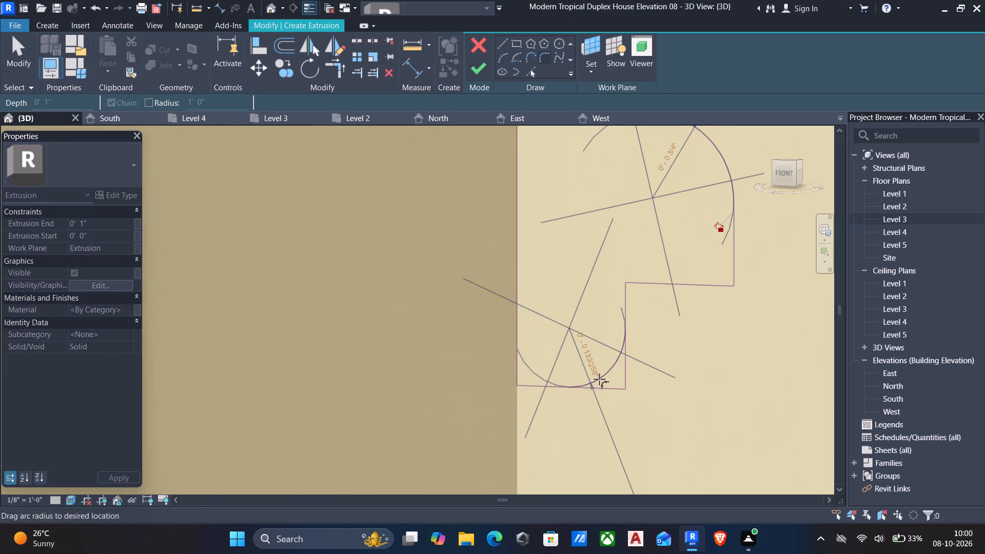
{"action": "scroll", "coordinate": [612, 368], "scroll_direction": "down", "scroll_amount": 10}
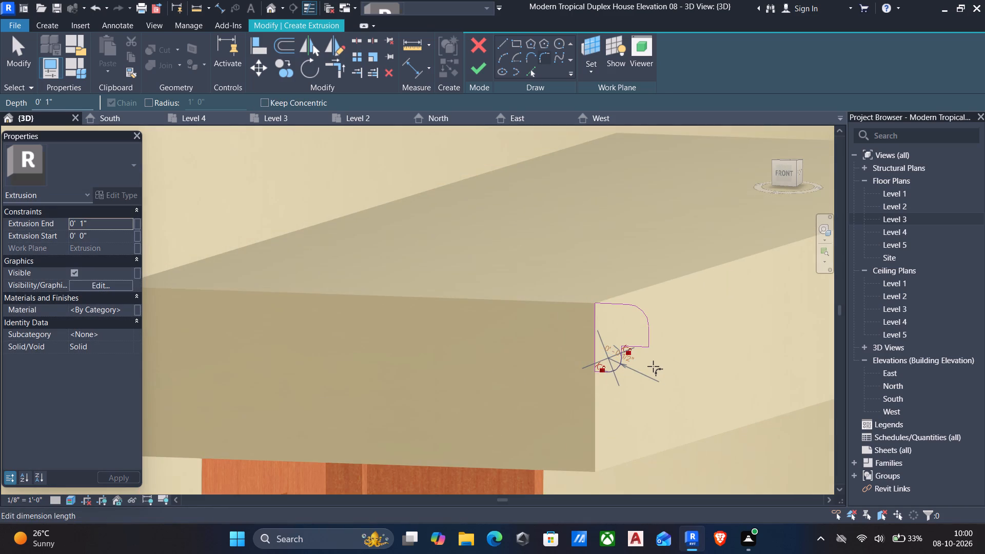
{"action": "scroll", "coordinate": [677, 391], "scroll_direction": "down", "scroll_amount": 3}
{"action": "middle_click_drag", "start_coordinate": [688, 403], "coordinate": [682, 371]}
{"action": "key", "text": "Escape"}
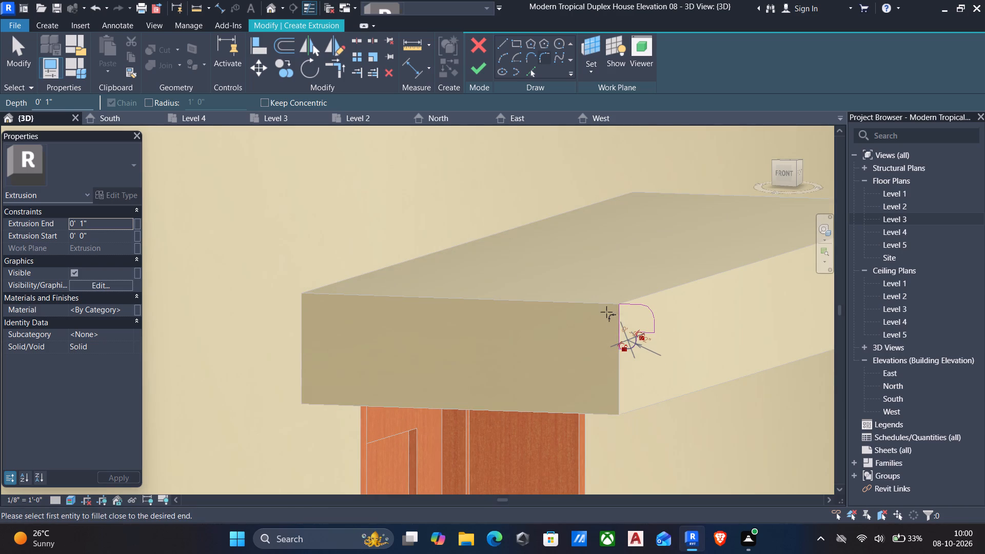
{"action": "key", "text": "Escape"}
Mirror a copy of the whole moulding profile downward about a horizontal axis along its bottom line.
{"action": "left_click_drag", "start_coordinate": [580, 274], "coordinate": [686, 391]}
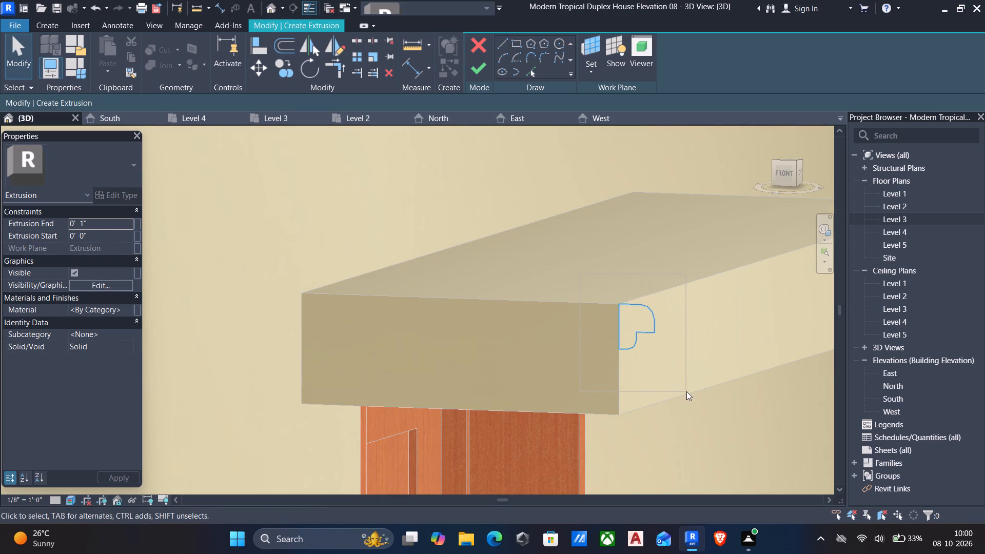
{"action": "type", "text": "dm"}
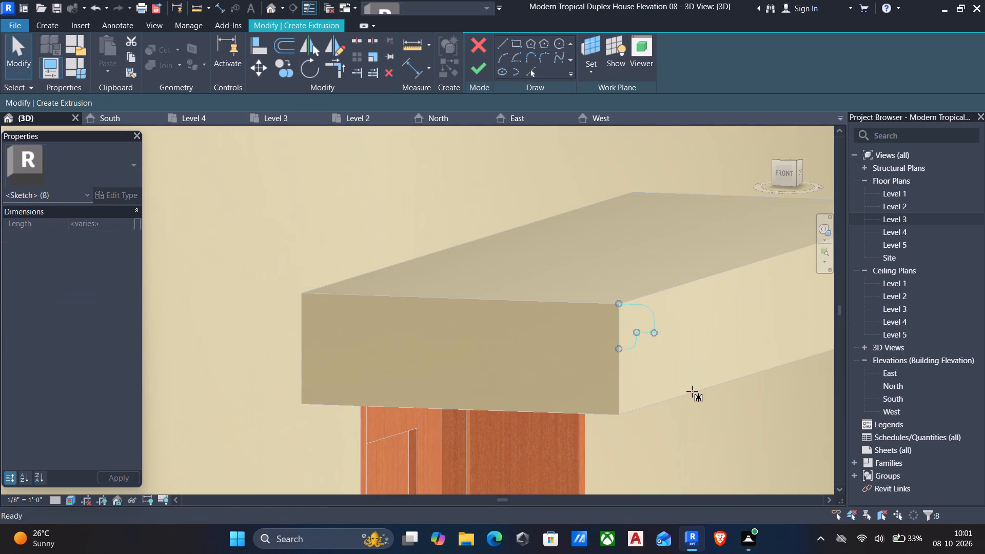
{"action": "left_click", "coordinate": [613, 352]}
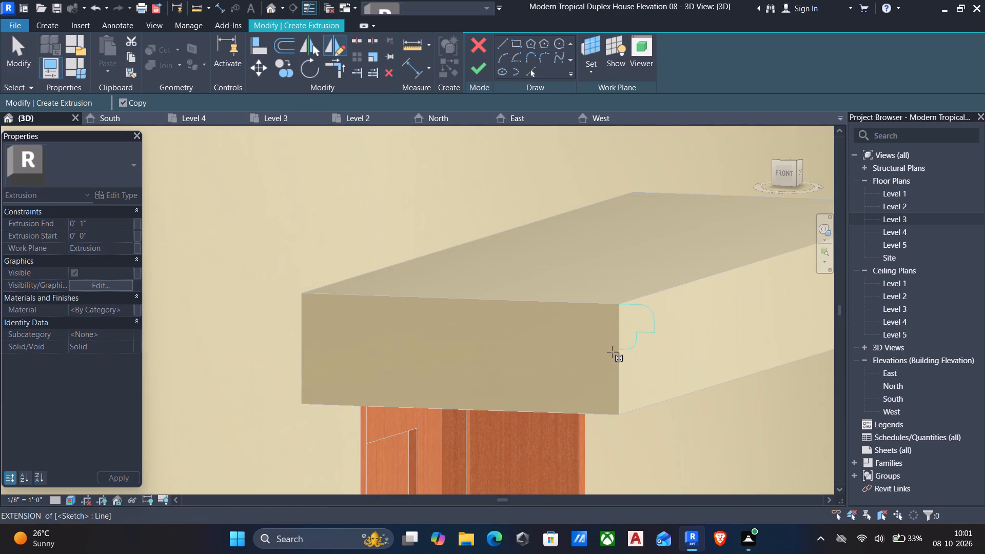
{"action": "left_click", "coordinate": [671, 349]}
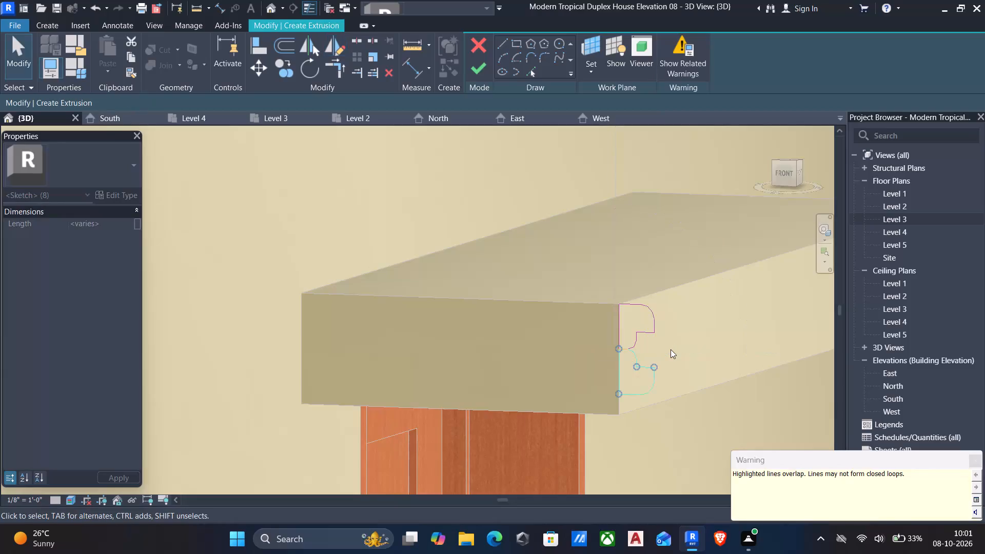
{"action": "key", "text": "Escape"}
{"action": "key", "text": "Escape"}
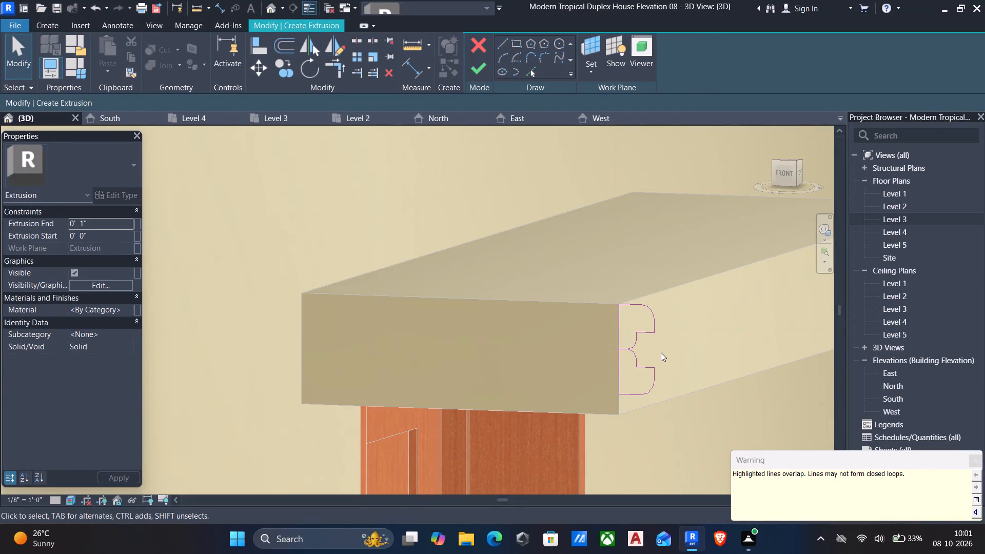
Nudge the mirrored profile down along the hood's end until its bottom line meets the hood's bottom corner.
{"action": "left_click_drag", "start_coordinate": [546, 333], "coordinate": [545, 399]}
{"action": "scroll", "coordinate": [622, 341], "scroll_direction": "up", "scroll_amount": 4}
{"action": "left_click_drag", "start_coordinate": [573, 345], "coordinate": [675, 484]}
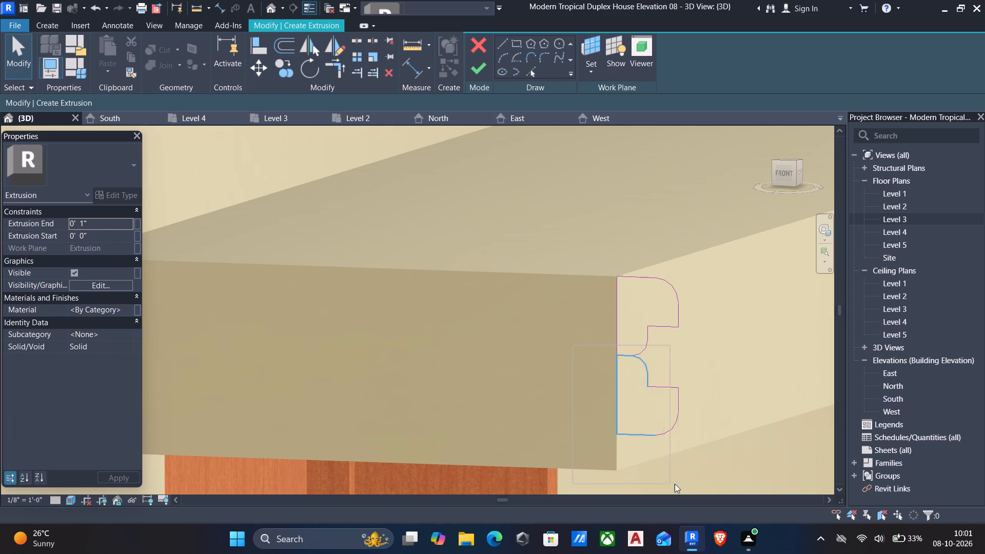
{"action": "left_click_drag", "start_coordinate": [675, 484], "coordinate": [710, 480]}
{"action": "key", "text": "Down"}
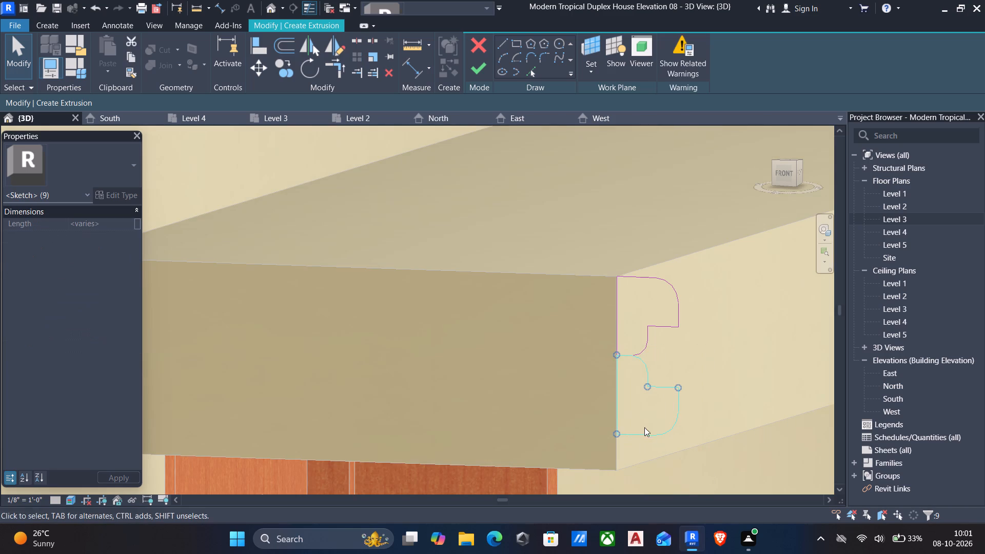
{"action": "key", "text": "Down"}
{"action": "key", "text": "Down"}
{"action": "key", "text": "Down"}
{"action": "key", "text": "Down"}
{"action": "key", "text": "Down"}
{"action": "key", "text": "Down"}
{"action": "key", "text": "Down"}
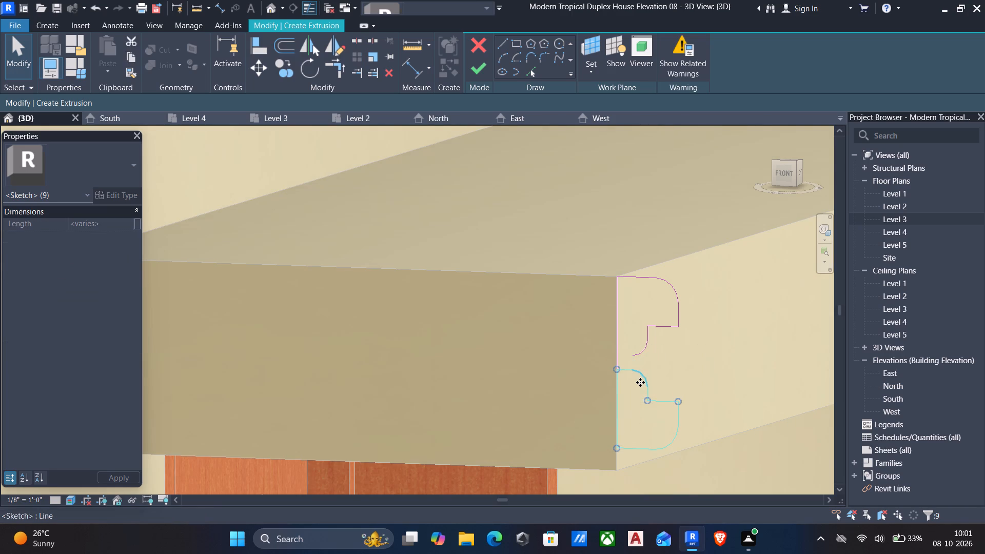
{"action": "key", "text": "Down"}
{"action": "key", "text": "Down"}
{"action": "key", "text": "Down"}
{"action": "key", "text": "Down"}
{"action": "key", "text": "Down"}
{"action": "key", "text": "Down"}
{"action": "key", "text": "Down"}
{"action": "key", "text": "Down"}
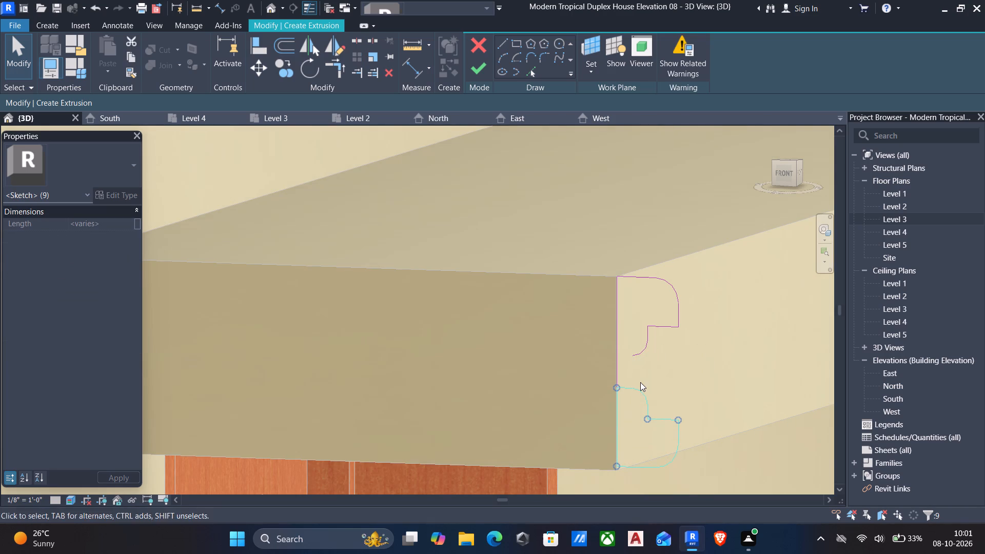
{"action": "scroll", "coordinate": [568, 497], "scroll_direction": "up", "scroll_amount": 4}
{"action": "scroll", "coordinate": [579, 490], "scroll_direction": "down", "scroll_amount": 3}
{"action": "middle_click_drag", "start_coordinate": [590, 467], "coordinate": [605, 350]}
{"action": "scroll", "coordinate": [605, 347], "scroll_direction": "up", "scroll_amount": 5}
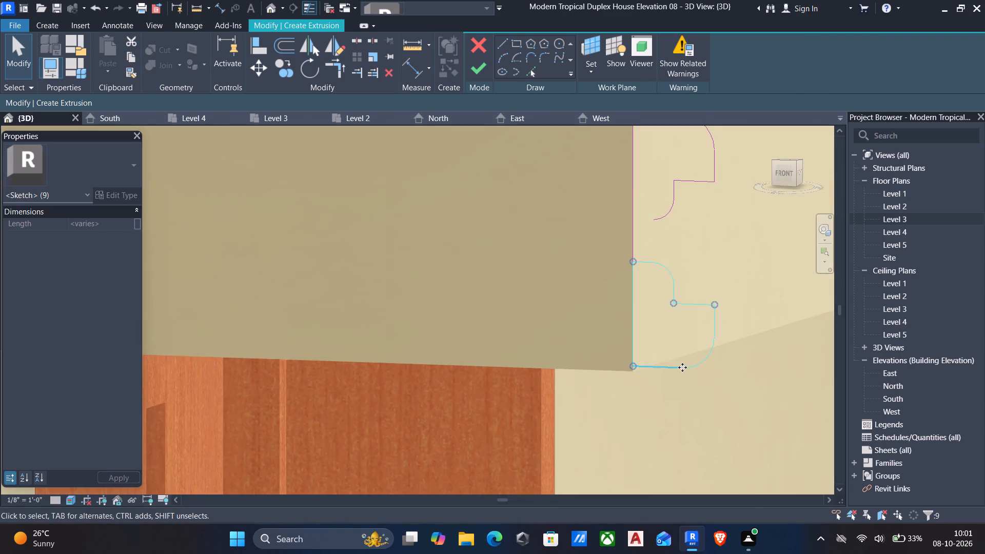
{"action": "scroll", "coordinate": [687, 371], "scroll_direction": "up", "scroll_amount": 6}
{"action": "scroll", "coordinate": [610, 369], "scroll_direction": "up", "scroll_amount": 6}
{"action": "key", "text": "Down"}
{"action": "key", "text": "Down"}
{"action": "key", "text": "Down"}
{"action": "key", "text": "Down"}
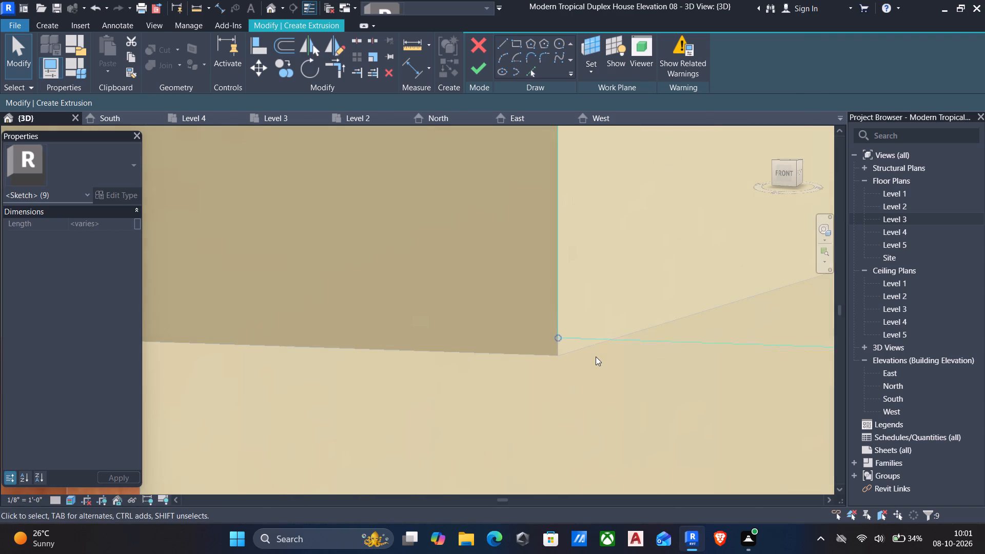
{"action": "key", "text": "Down"}
{"action": "key", "text": "Down"}
{"action": "key", "text": "Down"}
{"action": "scroll", "coordinate": [590, 355], "scroll_direction": "down", "scroll_amount": 4}
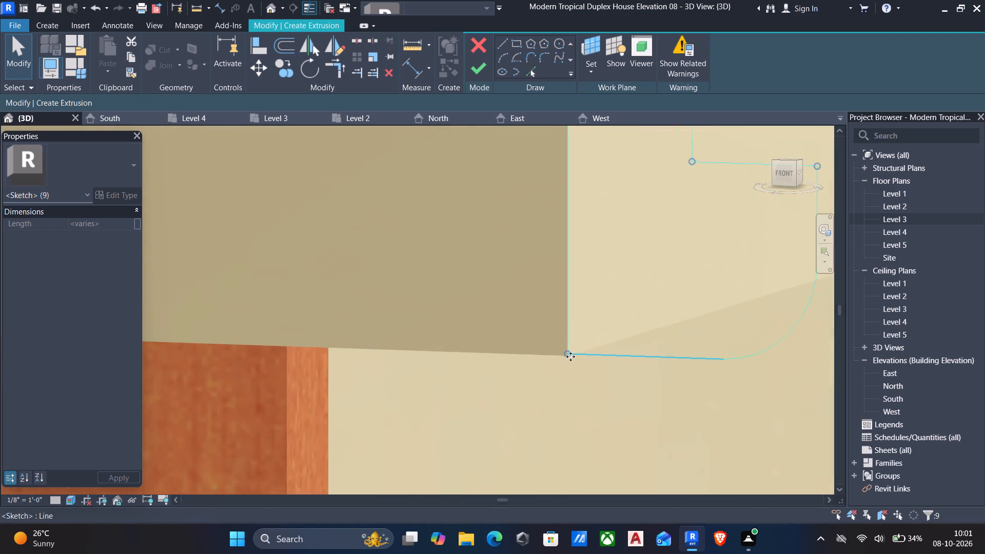
{"action": "scroll", "coordinate": [570, 357], "scroll_direction": "down", "scroll_amount": 5}
{"action": "middle_click_drag", "start_coordinate": [522, 345], "coordinate": [479, 502]}
{"action": "scroll", "coordinate": [479, 500], "scroll_direction": "up", "scroll_amount": 1}
{"action": "scroll", "coordinate": [474, 322], "scroll_direction": "down", "scroll_amount": 4}
{"action": "middle_click_drag", "start_coordinate": [474, 322], "coordinate": [466, 372]}
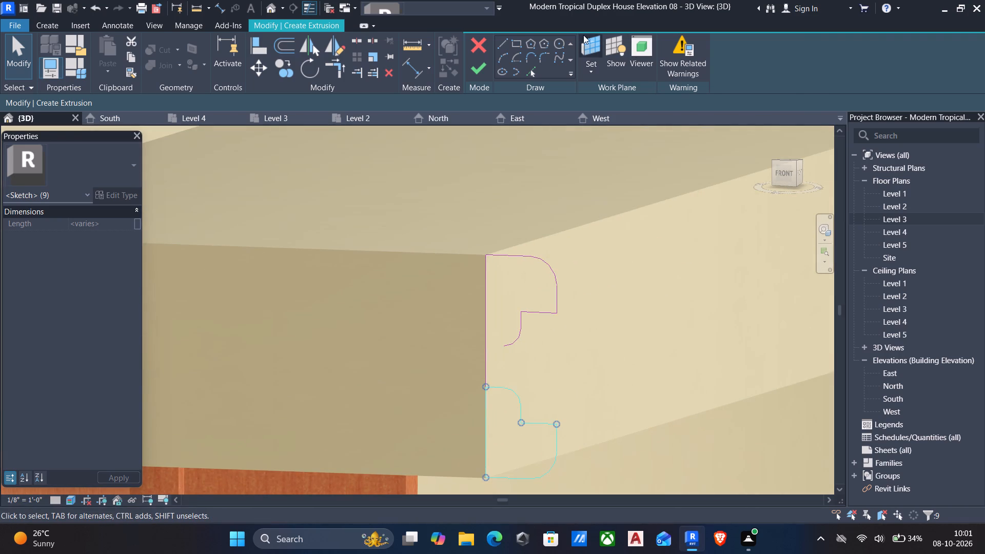
Draw a line from the upper profile's lower arc end to the hood's vertical edge to restore its bottom.
{"action": "left_click", "coordinate": [506, 45]}
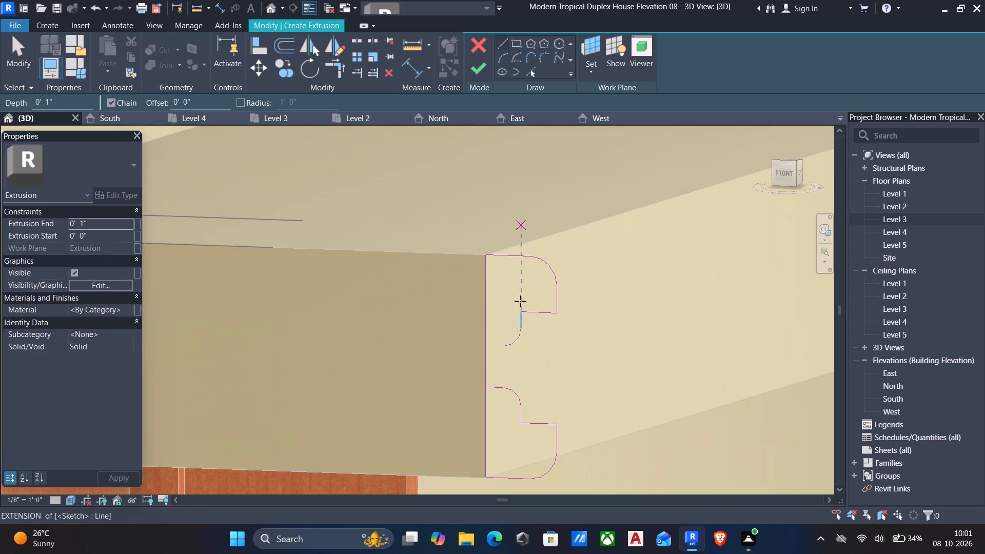
{"action": "scroll", "coordinate": [503, 354], "scroll_direction": "up", "scroll_amount": 5}
{"action": "left_click", "coordinate": [506, 340]}
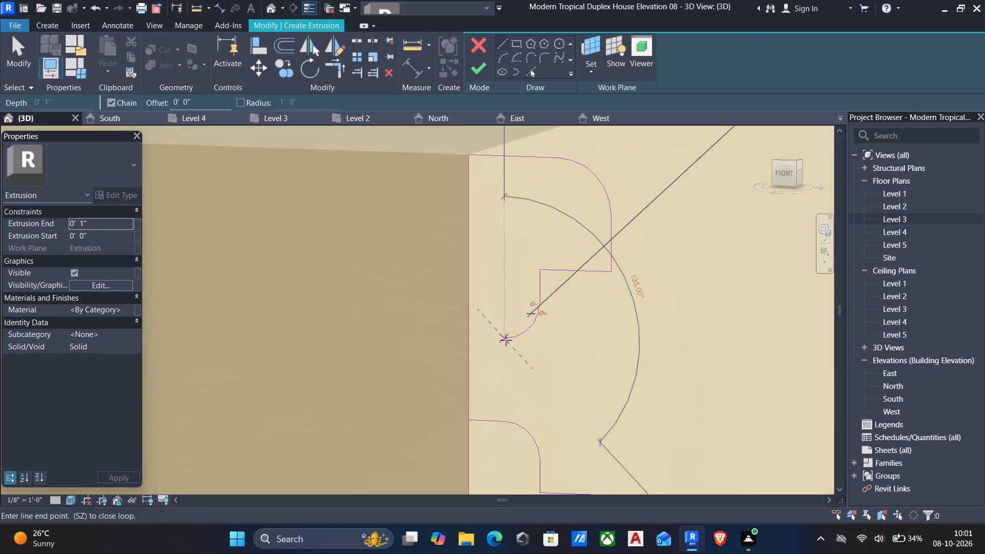
{"action": "left_click", "coordinate": [469, 337]}
{"action": "key", "text": "Escape"}
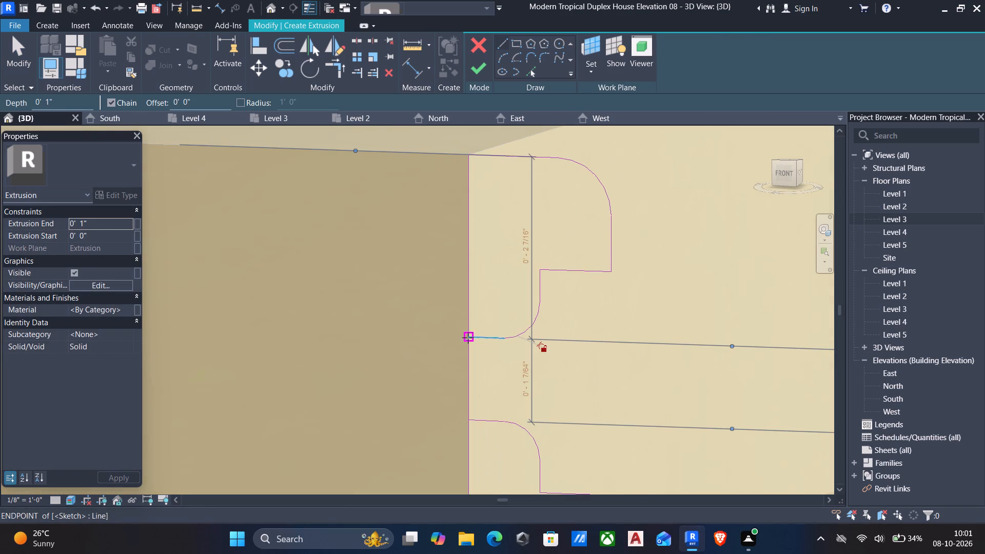
{"action": "key", "text": "Escape"}
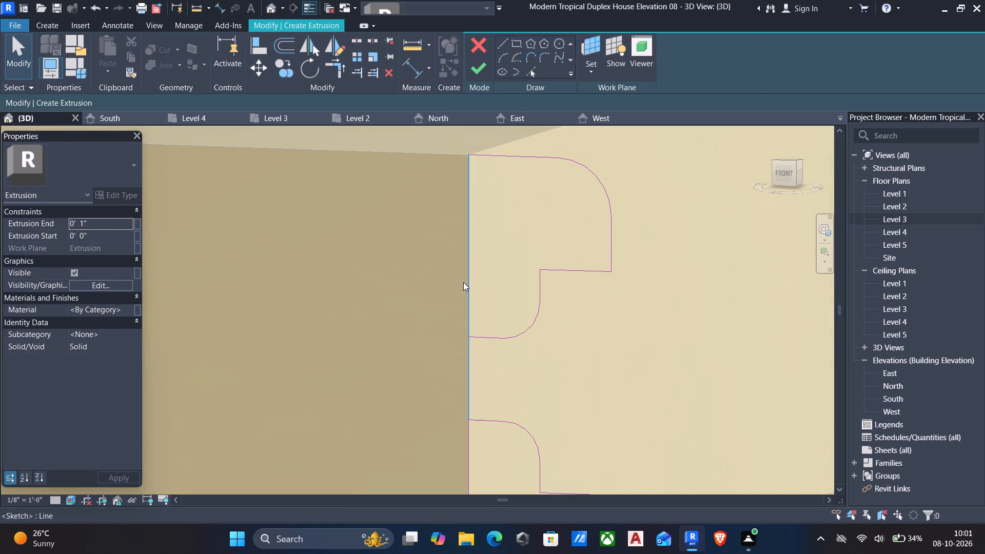
Trim the vertical sketch lines to the upper profile's bottom line and the lower profile's top line, separating the two profiles.
{"action": "type", "text": "tr"}
{"action": "left_click", "coordinate": [470, 258]}
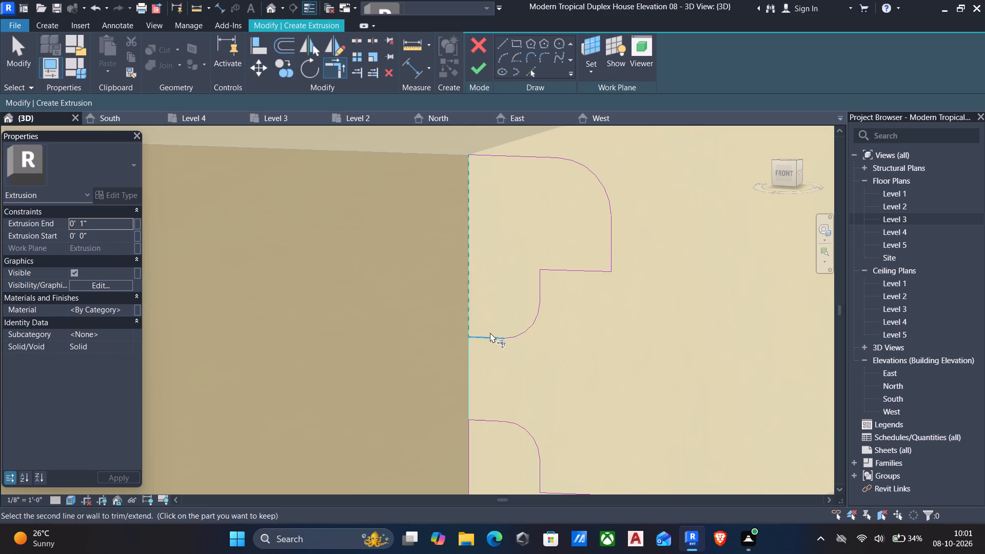
{"action": "left_click", "coordinate": [490, 332]}
{"action": "scroll", "coordinate": [475, 330], "scroll_direction": "down", "scroll_amount": 2}
{"action": "left_click", "coordinate": [476, 398]}
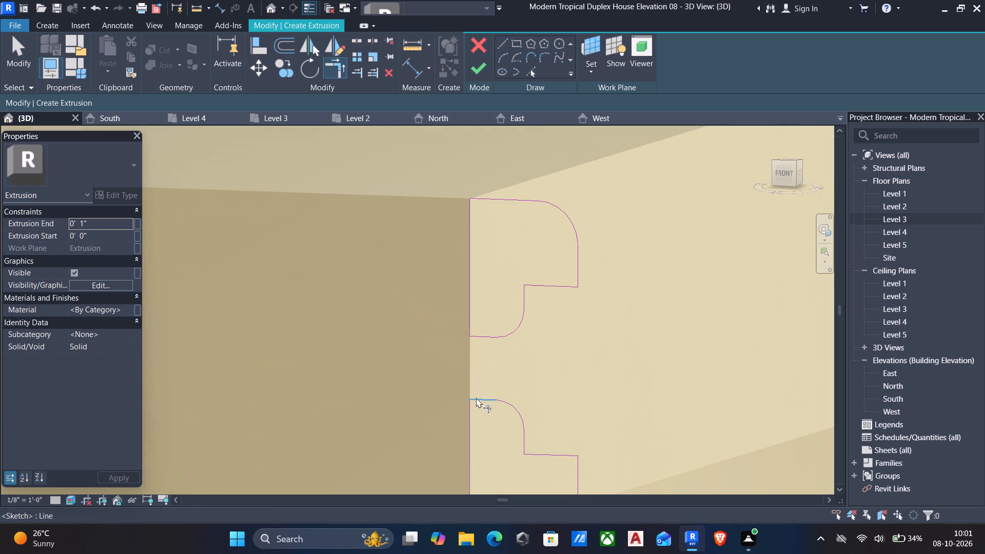
{"action": "left_click", "coordinate": [472, 412]}
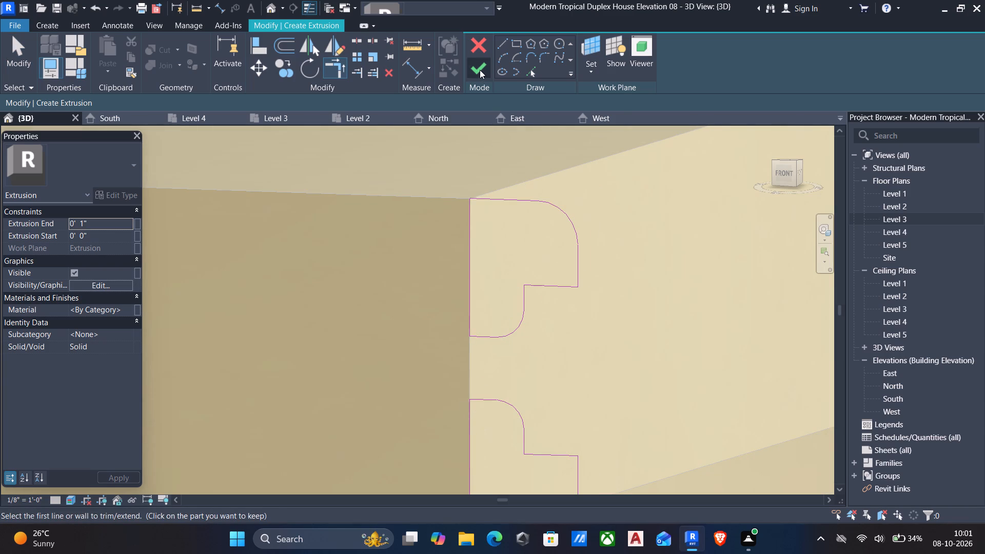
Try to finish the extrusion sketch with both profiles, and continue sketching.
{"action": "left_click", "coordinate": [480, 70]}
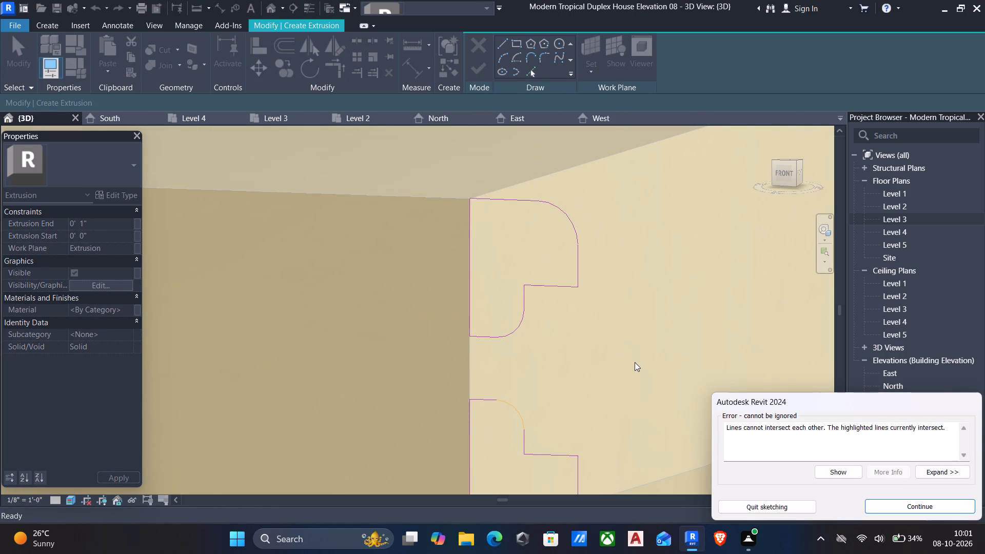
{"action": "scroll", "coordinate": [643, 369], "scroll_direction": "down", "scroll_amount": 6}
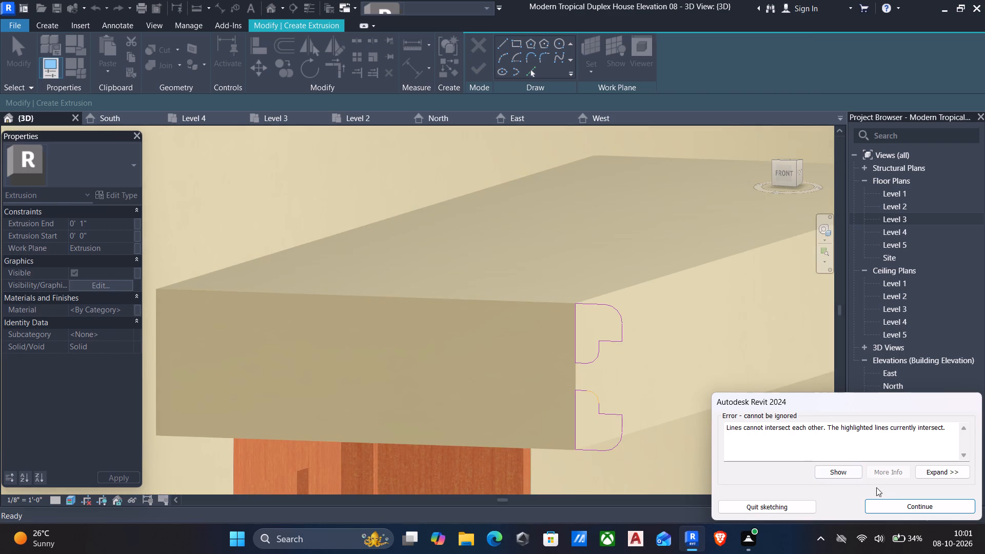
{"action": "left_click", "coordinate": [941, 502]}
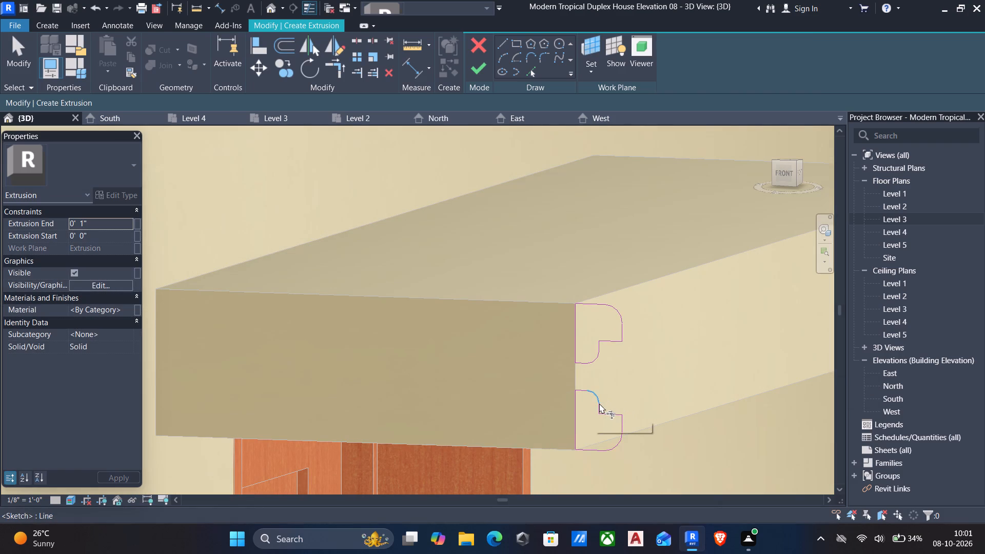
Delete the small fillet arc at the top of the lower mirrored profile.
{"action": "key", "text": "Escape"}
{"action": "left_click", "coordinate": [590, 391]}
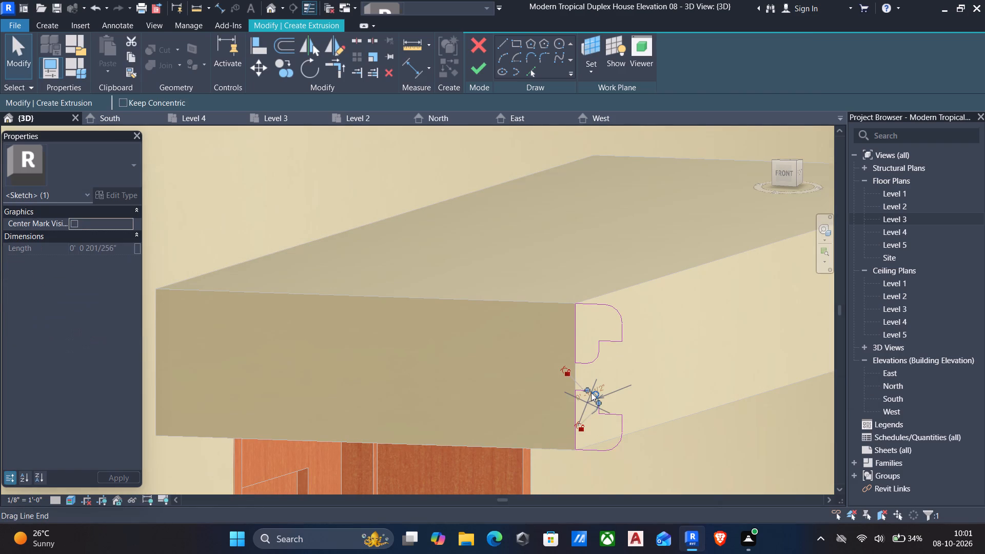
{"action": "key", "text": "Delete"}
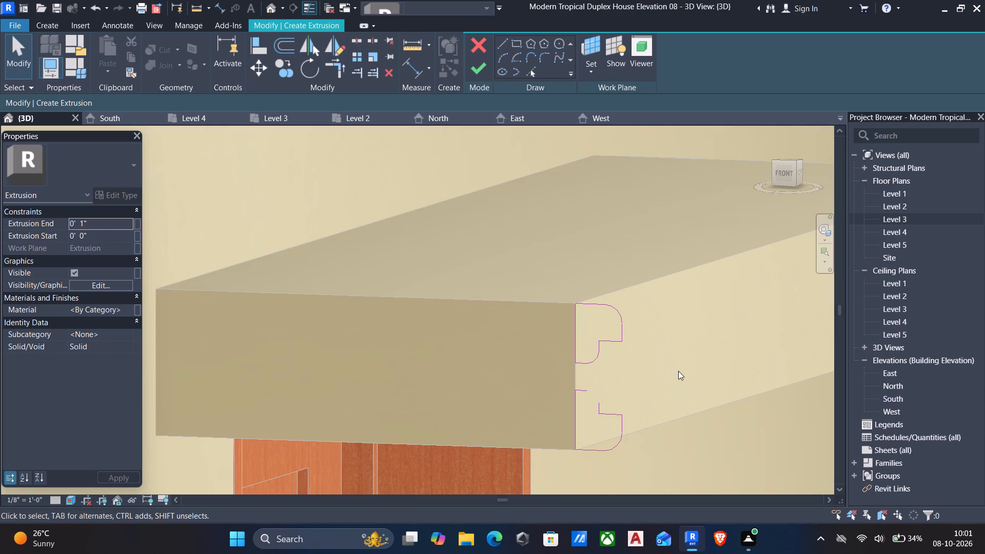
Trim the lower profile's top line and vertical step line to meet at a square corner.
{"action": "type", "text": "tr"}
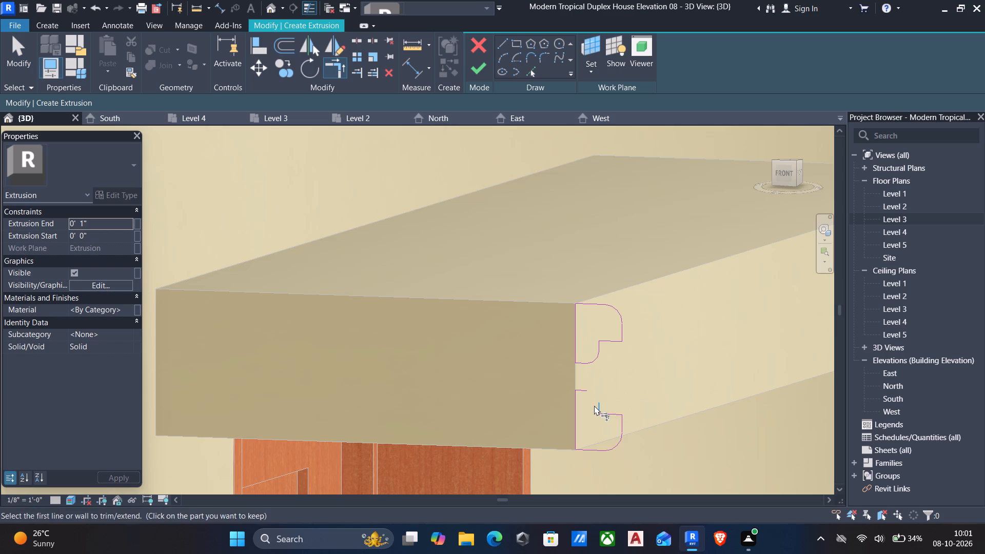
{"action": "left_click", "coordinate": [597, 405]}
{"action": "left_click", "coordinate": [583, 390]}
{"action": "key", "text": "Escape"}
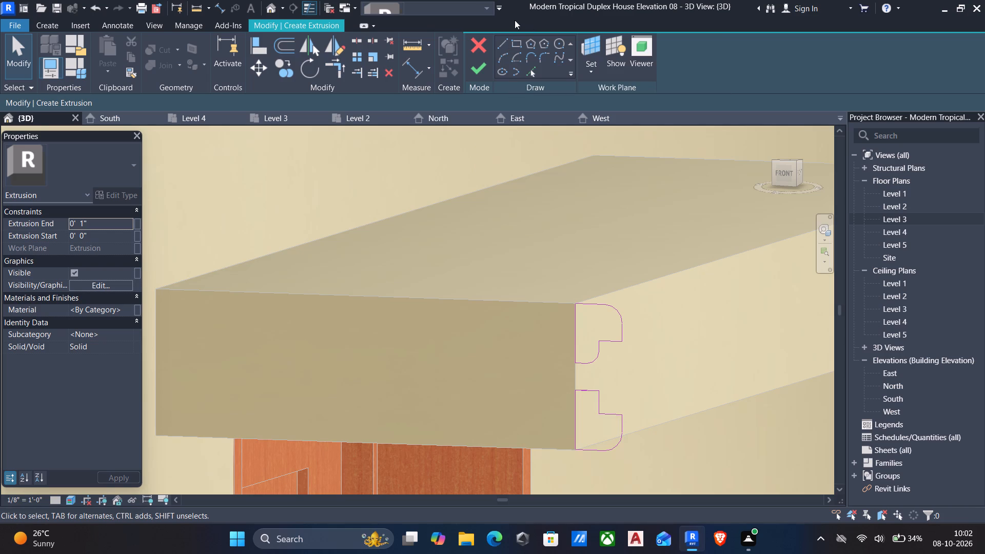
Fillet the upper outer corner of the lower profile with an arc of about 53/128" radius.
{"action": "left_click", "coordinate": [546, 53]}
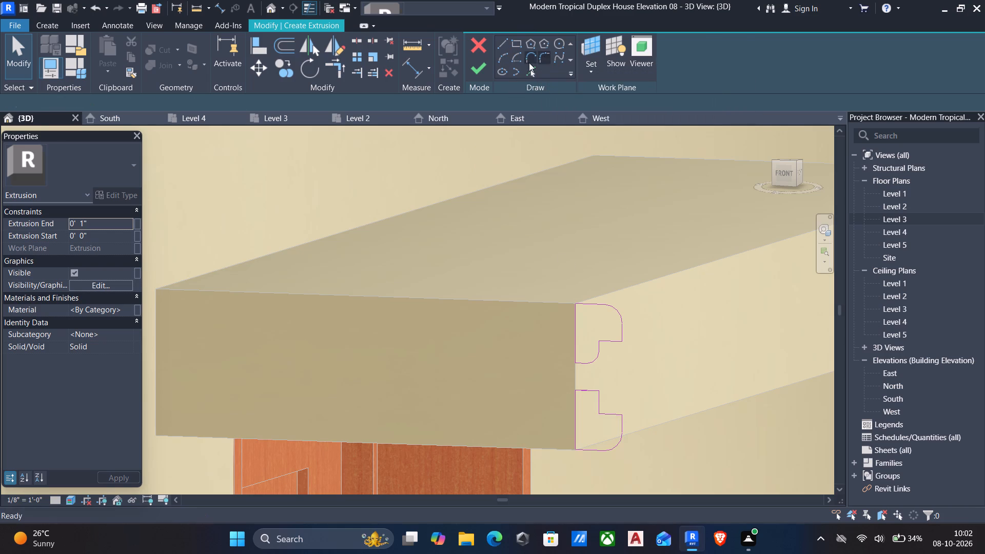
{"action": "scroll", "coordinate": [588, 387], "scroll_direction": "up", "scroll_amount": 5}
{"action": "left_click", "coordinate": [589, 394]}
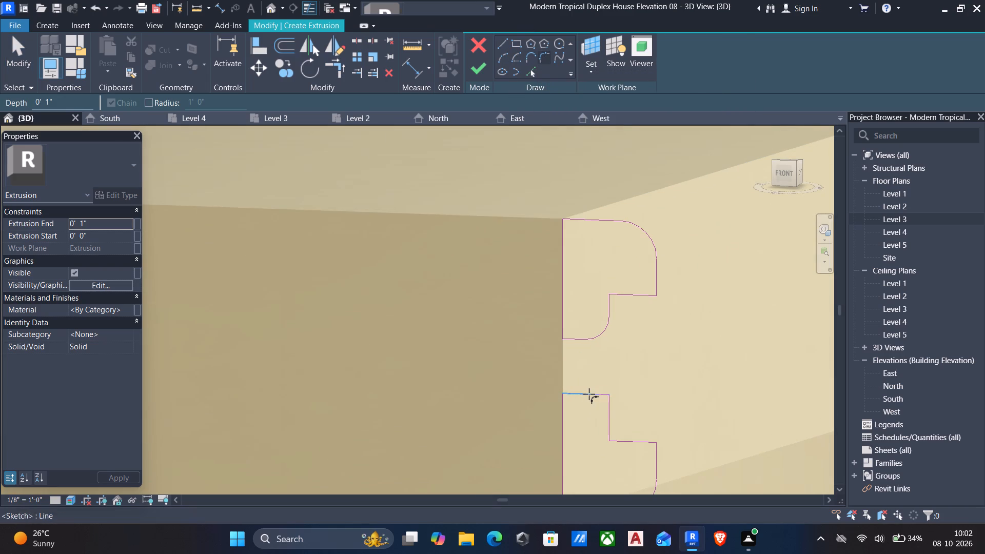
{"action": "left_click", "coordinate": [611, 409]}
{"action": "scroll", "coordinate": [605, 408], "scroll_direction": "up", "scroll_amount": 4}
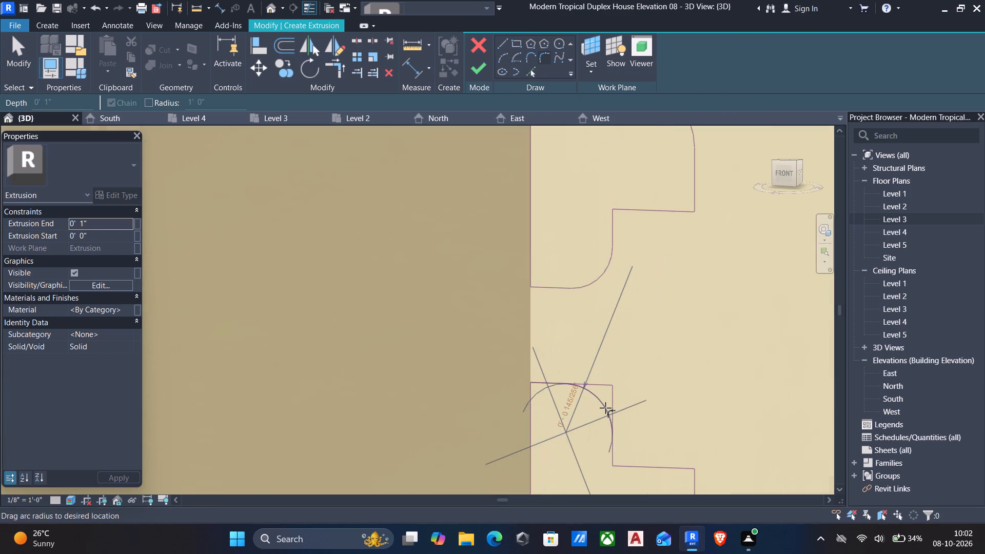
{"action": "scroll", "coordinate": [605, 408], "scroll_direction": "up", "scroll_amount": 4}
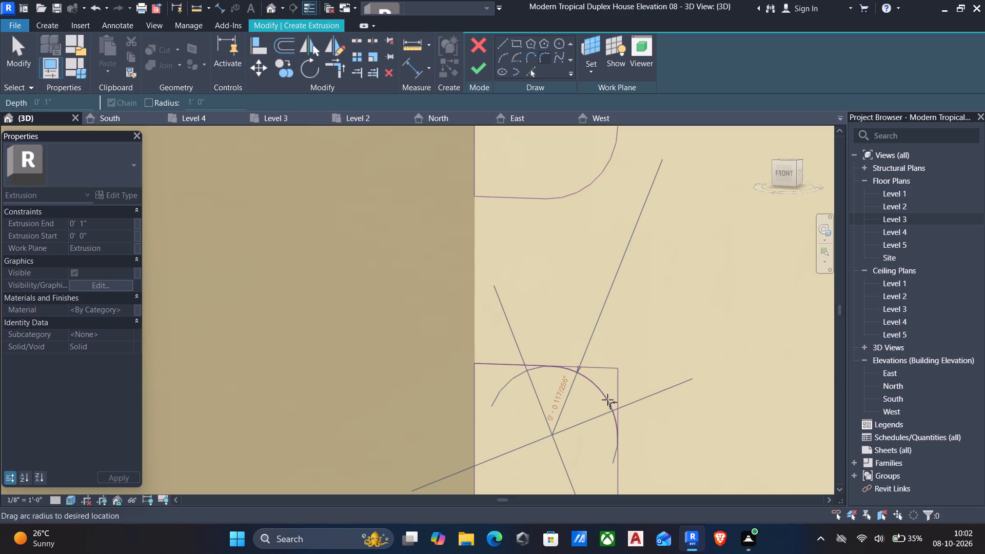
{"action": "scroll", "coordinate": [595, 404], "scroll_direction": "up", "scroll_amount": 4}
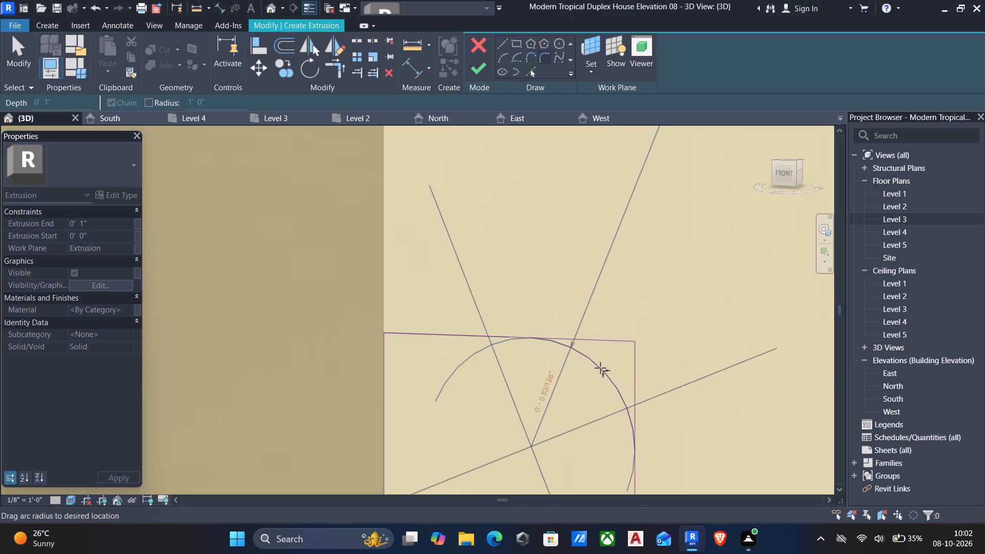
{"action": "left_click", "coordinate": [600, 368]}
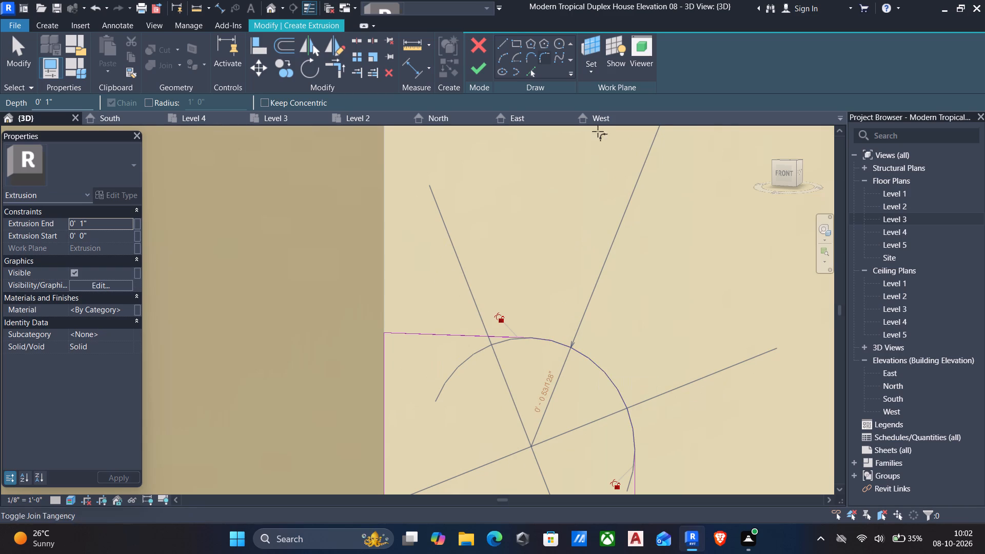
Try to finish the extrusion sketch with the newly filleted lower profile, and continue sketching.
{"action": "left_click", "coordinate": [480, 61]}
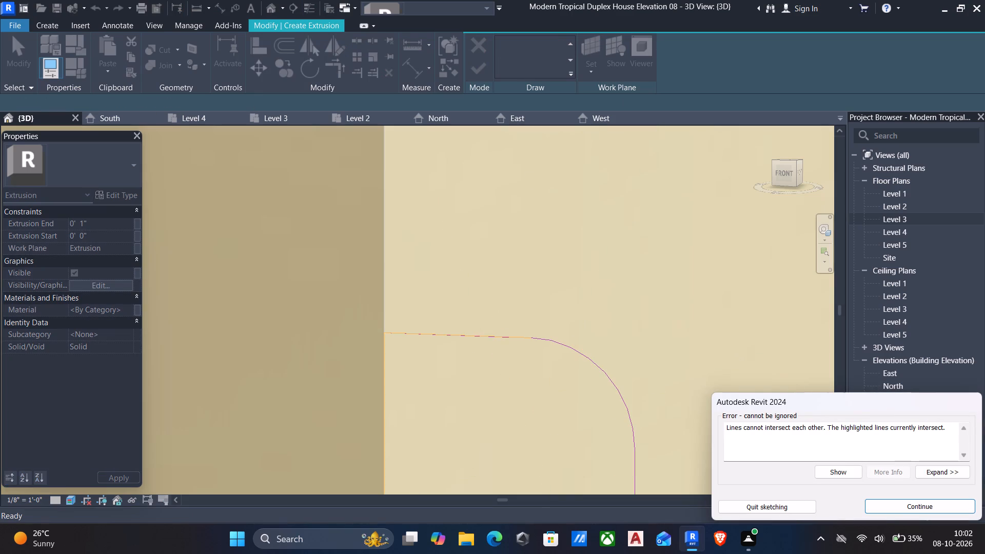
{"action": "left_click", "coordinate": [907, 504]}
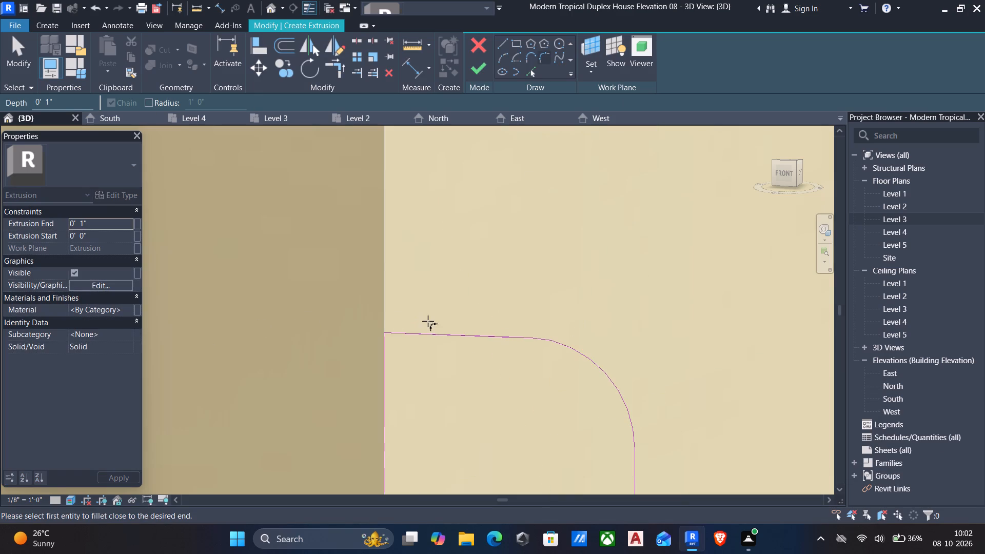
Delete the overlapping duplicate line along the top of the lower profile.
{"action": "key", "text": "Escape"}
{"action": "left_click", "coordinate": [435, 333]}
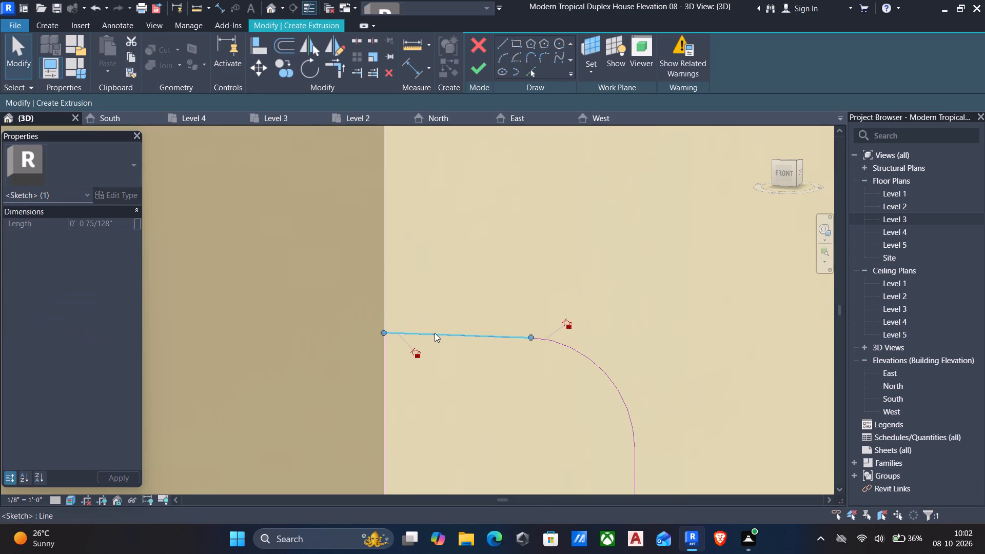
{"action": "key", "text": "Delete"}
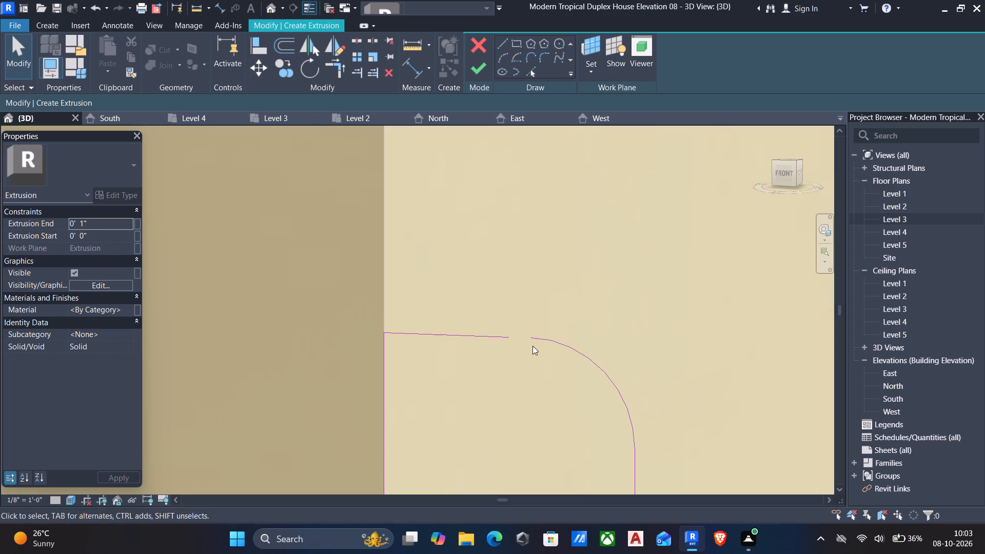
Extend the lower profile's remaining top line to the fillet arc with Trim/Extend to Corner.
{"action": "left_click", "coordinate": [540, 342]}
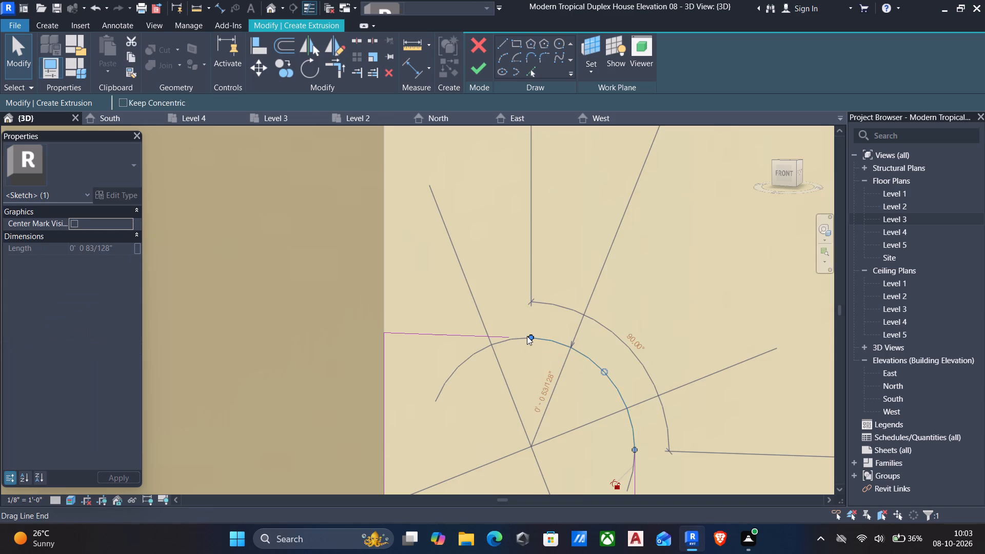
{"action": "key", "text": "Escape"}
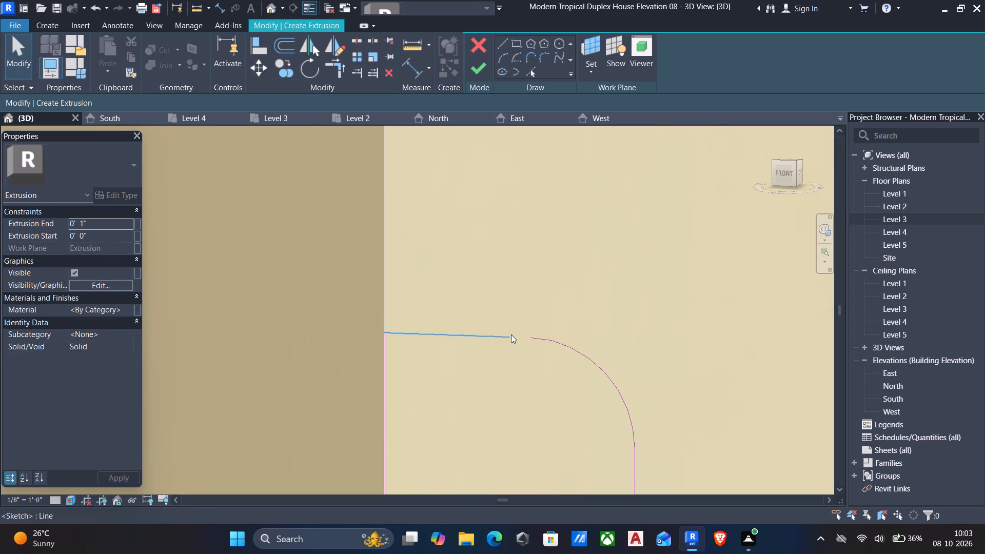
{"action": "type", "text": "tr"}
{"action": "left_click", "coordinate": [506, 335]}
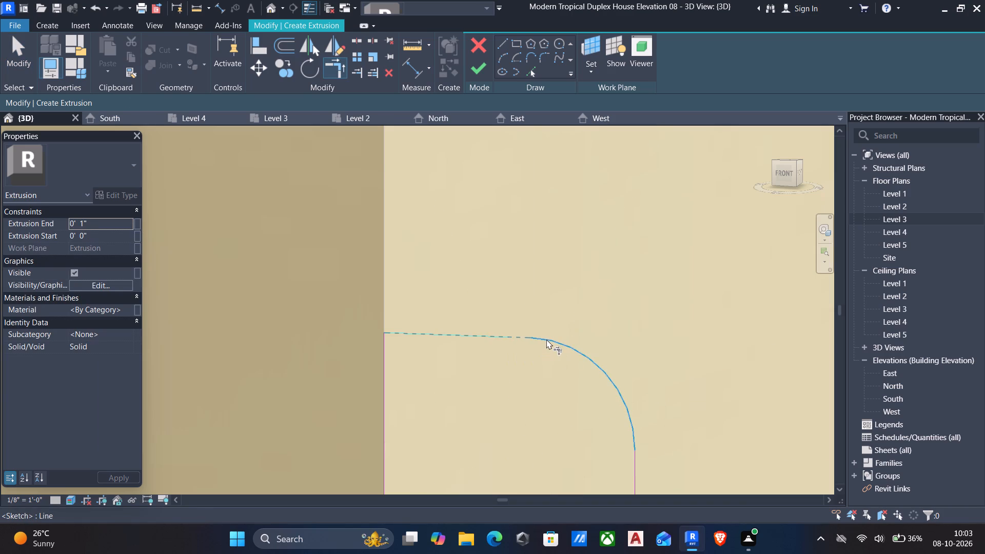
{"action": "left_click", "coordinate": [546, 339]}
{"action": "key", "text": "Escape"}
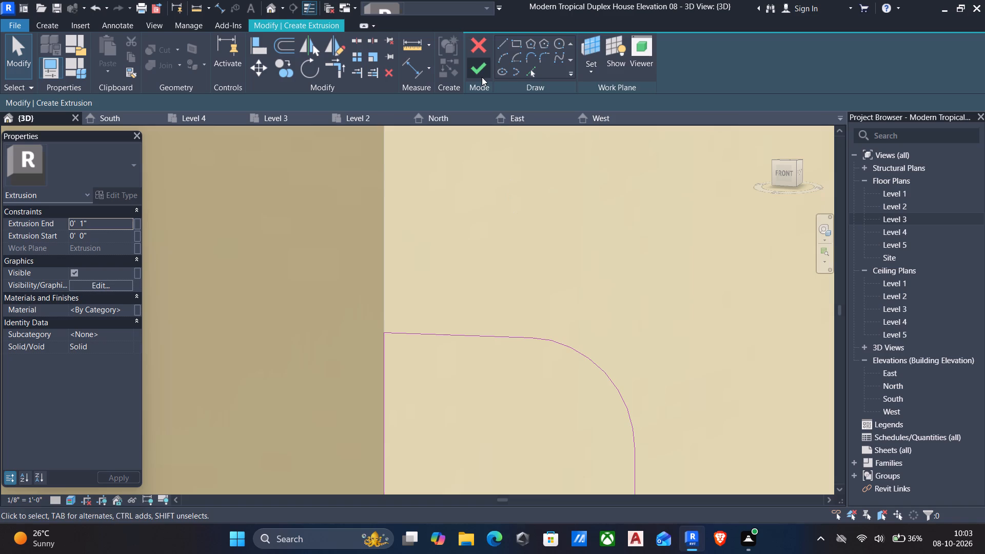
Finish the sketch to extrude both moulding profiles with a 1" depth.
{"action": "left_click", "coordinate": [482, 76]}
{"action": "scroll", "coordinate": [586, 296], "scroll_direction": "down", "scroll_amount": 6}
{"action": "scroll", "coordinate": [583, 350], "scroll_direction": "down", "scroll_amount": 5}
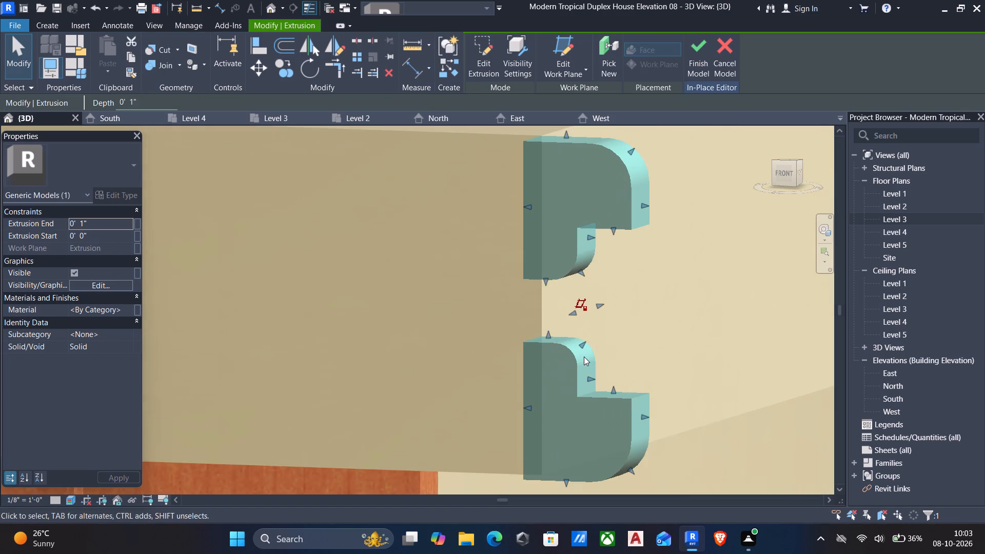
Align one end of the moulding extrusion with the door hood's far end face so it runs the hood's full length.
{"action": "middle_click_drag", "start_coordinate": [584, 357], "coordinate": [507, 375], "text": "shift"}
{"action": "scroll", "coordinate": [495, 375], "scroll_direction": "down", "scroll_amount": 3}
{"action": "middle_click_drag", "start_coordinate": [493, 375], "coordinate": [413, 345]}
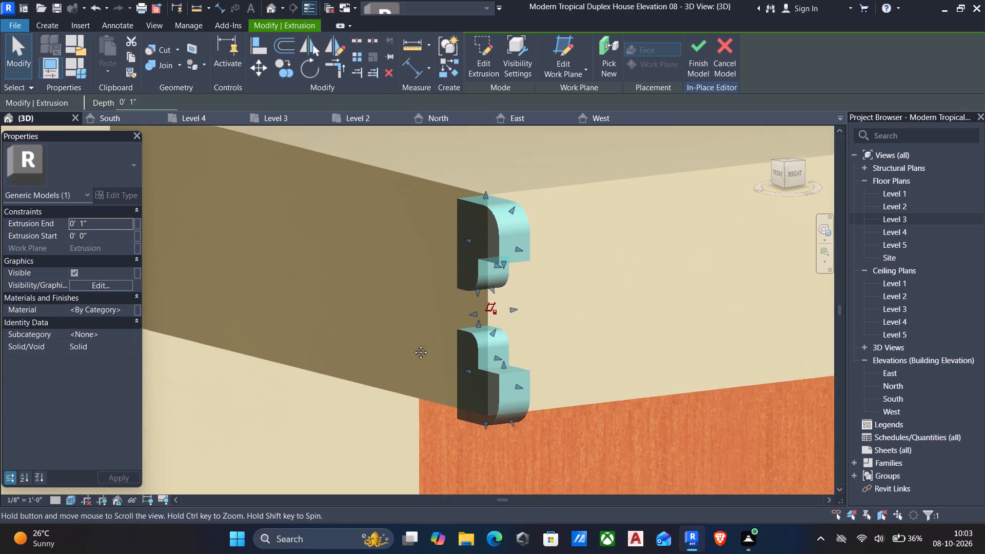
{"action": "middle_click_drag", "start_coordinate": [413, 345], "coordinate": [398, 339]}
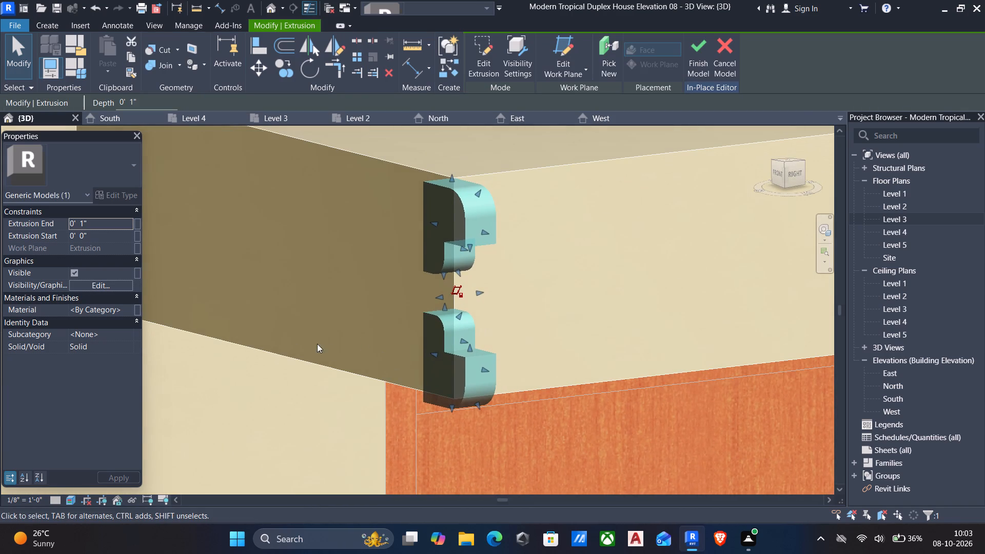
{"action": "scroll", "coordinate": [292, 342], "scroll_direction": "down", "scroll_amount": 3}
{"action": "middle_click_drag", "start_coordinate": [291, 342], "coordinate": [233, 354]}
{"action": "scroll", "coordinate": [310, 325], "scroll_direction": "down", "scroll_amount": 4}
{"action": "scroll", "coordinate": [382, 316], "scroll_direction": "down", "scroll_amount": 8}
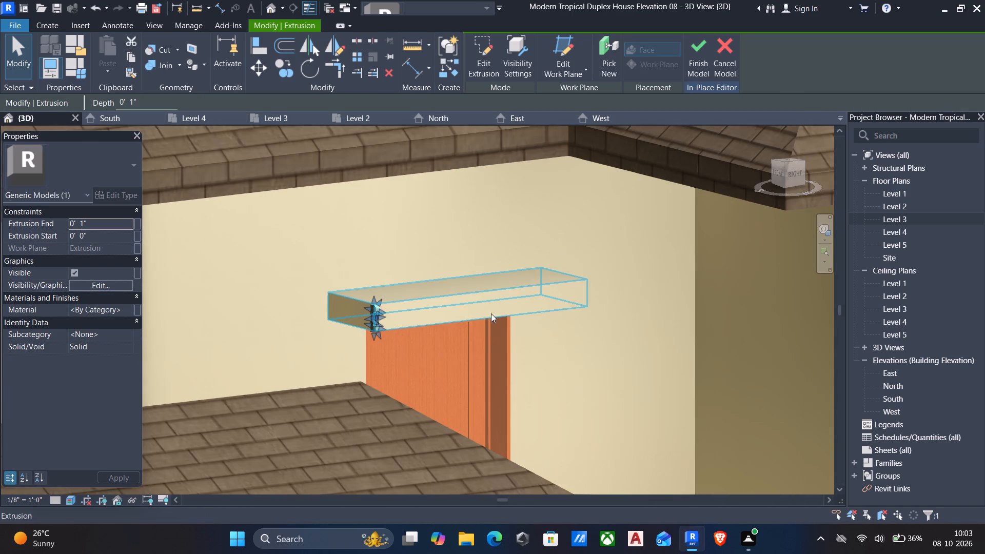
{"action": "type", "text": "al"}
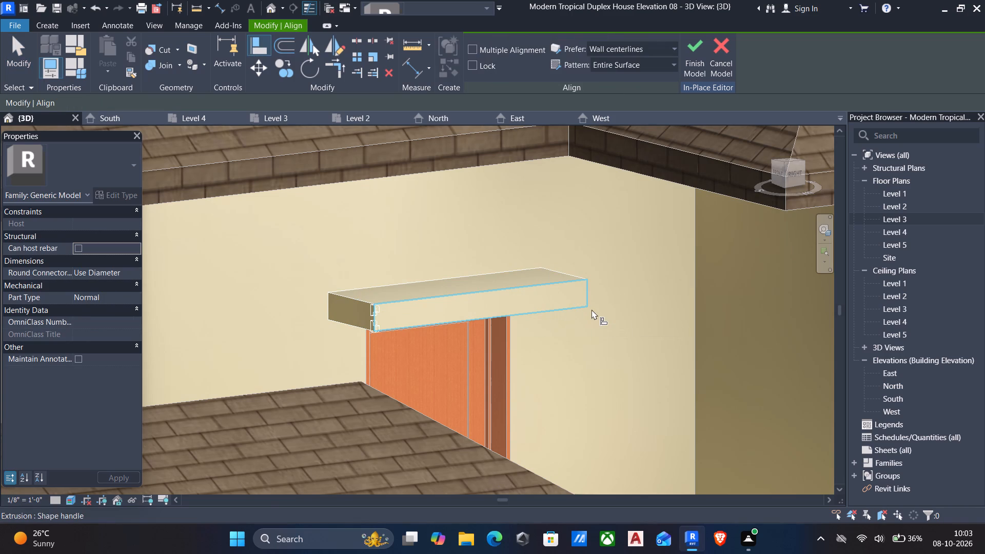
{"action": "scroll", "coordinate": [592, 309], "scroll_direction": "down", "scroll_amount": 1}
{"action": "scroll", "coordinate": [592, 310], "scroll_direction": "down", "scroll_amount": 1, "text": "shift"}
{"action": "middle_click_drag", "start_coordinate": [592, 310], "coordinate": [543, 316], "text": "shift"}
{"action": "middle_click_drag", "start_coordinate": [662, 324], "coordinate": [593, 338], "text": "shift"}
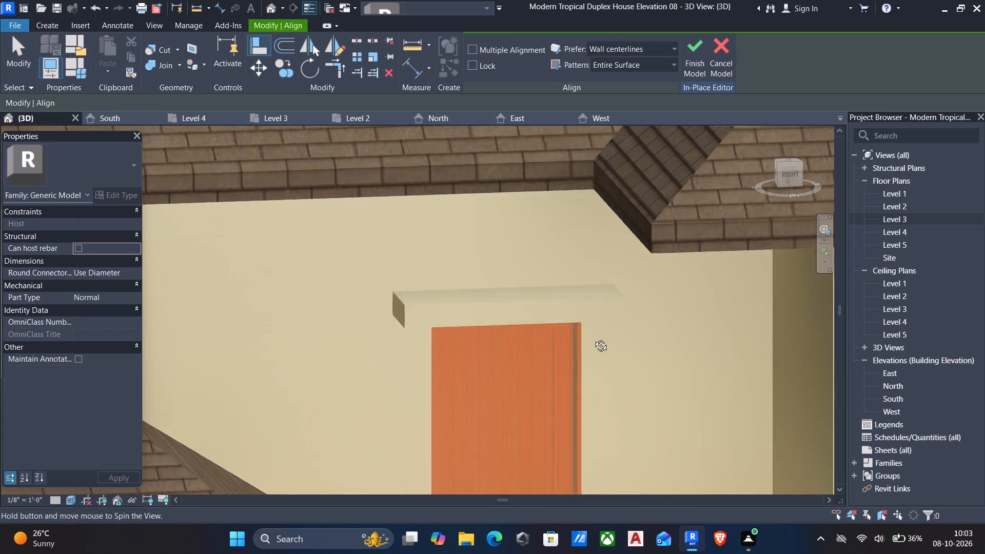
{"action": "middle_click_drag", "start_coordinate": [593, 338], "coordinate": [581, 342], "text": "shift"}
{"action": "scroll", "coordinate": [417, 360], "scroll_direction": "down", "scroll_amount": 1, "text": "shift"}
{"action": "middle_click_drag", "start_coordinate": [417, 360], "coordinate": [462, 348], "text": "shift"}
{"action": "scroll", "coordinate": [620, 321], "scroll_direction": "up", "scroll_amount": 2}
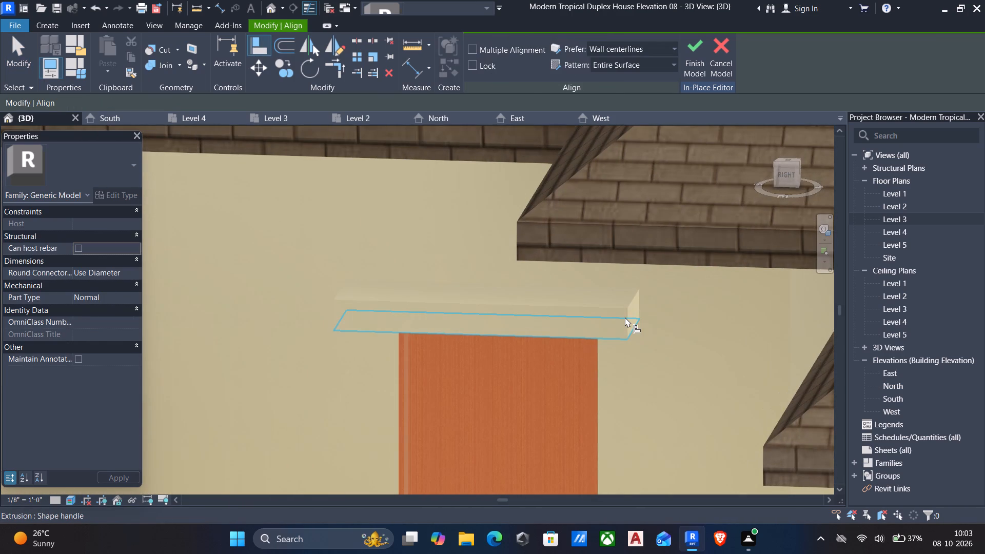
{"action": "left_click", "coordinate": [635, 315]}
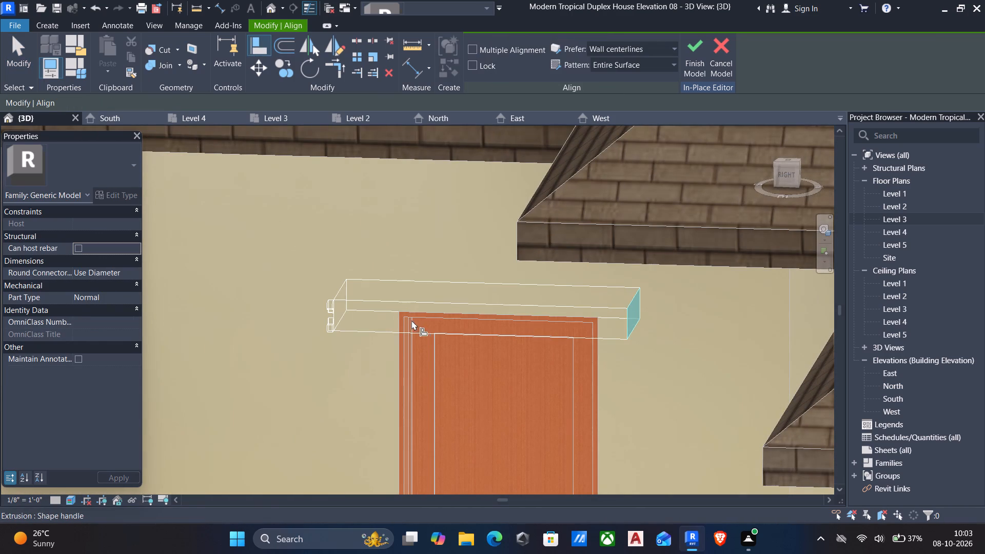
{"action": "scroll", "coordinate": [333, 308], "scroll_direction": "up", "scroll_amount": 7}
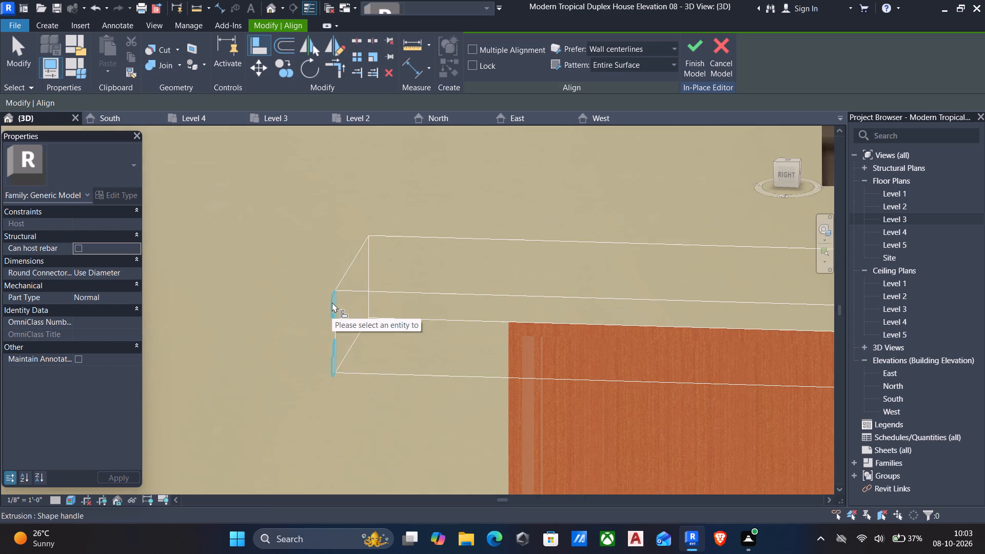
{"action": "left_click", "coordinate": [332, 302]}
Align the moulding extrusion's other end with the door hood's near end face.
{"action": "scroll", "coordinate": [332, 302], "scroll_direction": "down", "scroll_amount": 5}
{"action": "middle_click_drag", "start_coordinate": [332, 306], "coordinate": [360, 300], "text": "shift"}
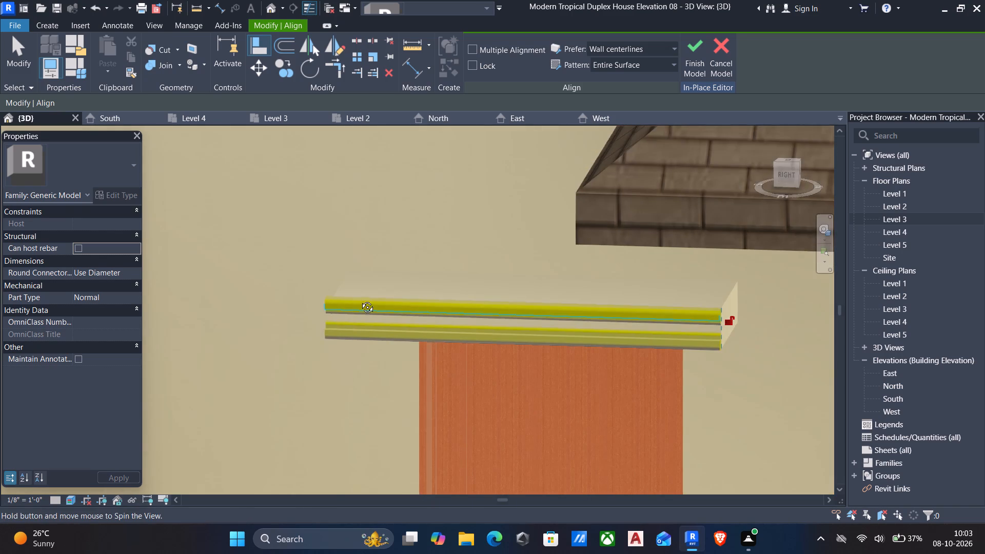
{"action": "middle_click_drag", "start_coordinate": [360, 300], "coordinate": [419, 284], "text": "shift"}
{"action": "scroll", "coordinate": [405, 322], "scroll_direction": "up", "scroll_amount": 4}
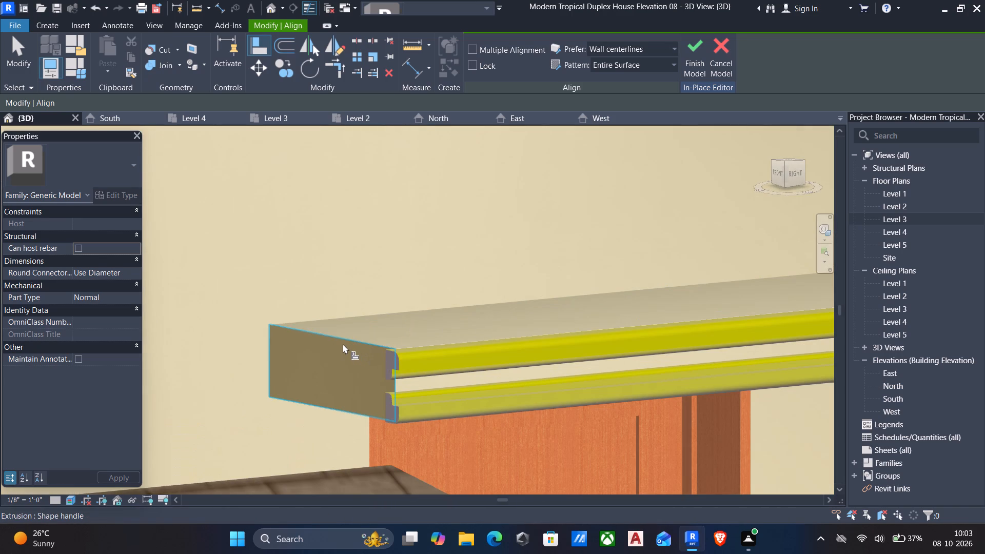
{"action": "left_click", "coordinate": [342, 344]}
{"action": "scroll", "coordinate": [388, 363], "scroll_direction": "up", "scroll_amount": 3}
{"action": "left_click", "coordinate": [388, 363]}
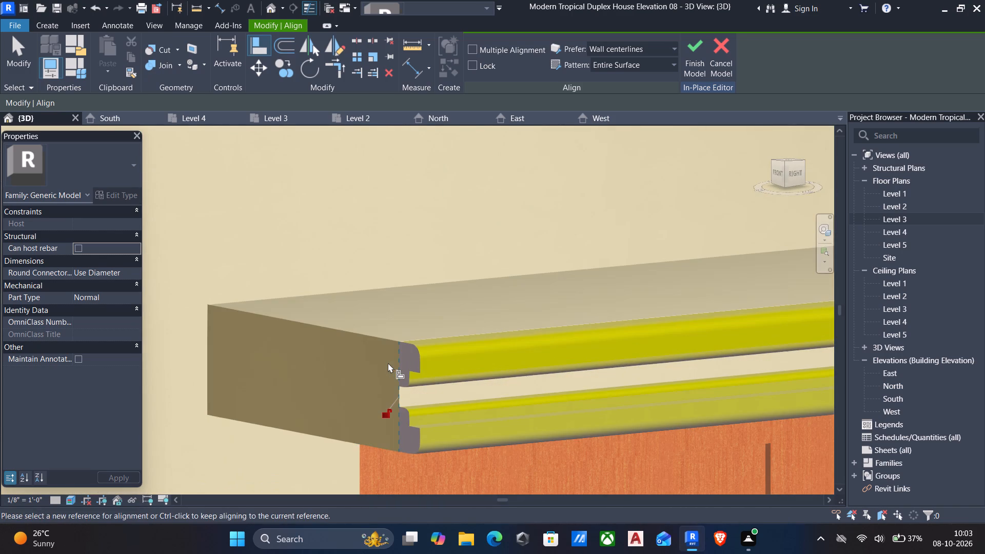
{"action": "scroll", "coordinate": [388, 363], "scroll_direction": "down", "scroll_amount": 4}
{"action": "key", "text": "Escape"}
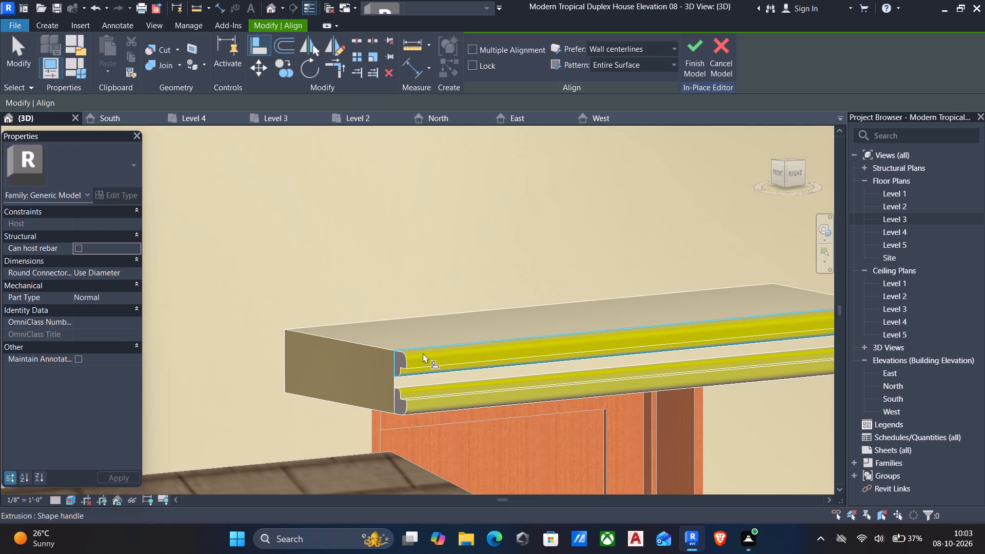
{"action": "key", "text": "Escape"}
Select the moulding extrusion running along the front of the door hood.
{"action": "left_click", "coordinate": [420, 351]}
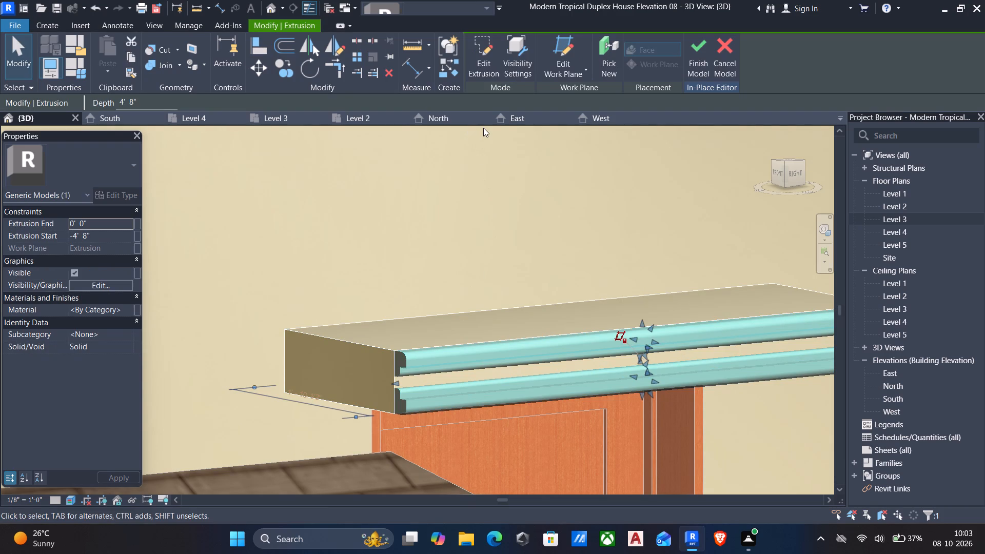
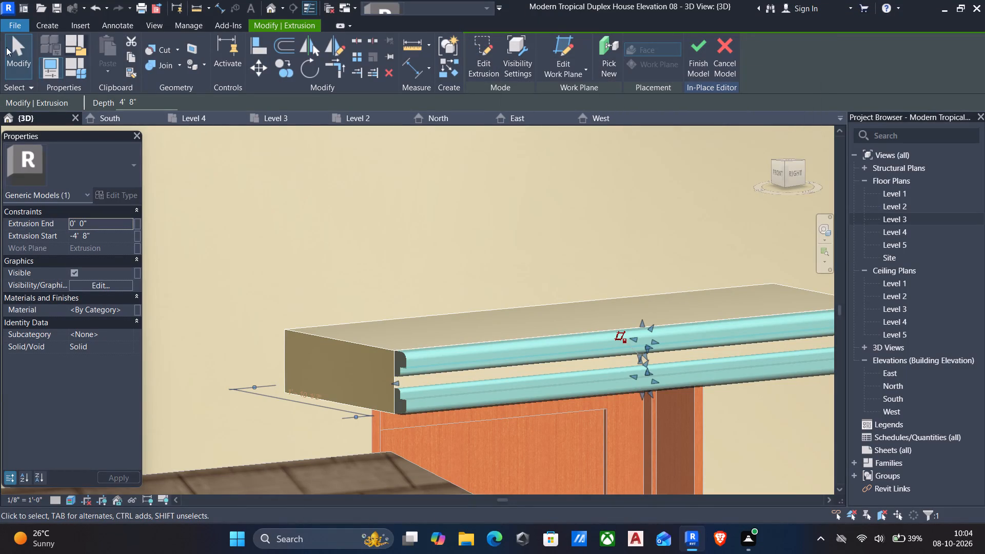
Start a new extrusion in the in-place model with the door hood's front face, between the two mouldings, as its work plane.
{"action": "left_click", "coordinate": [48, 19]}
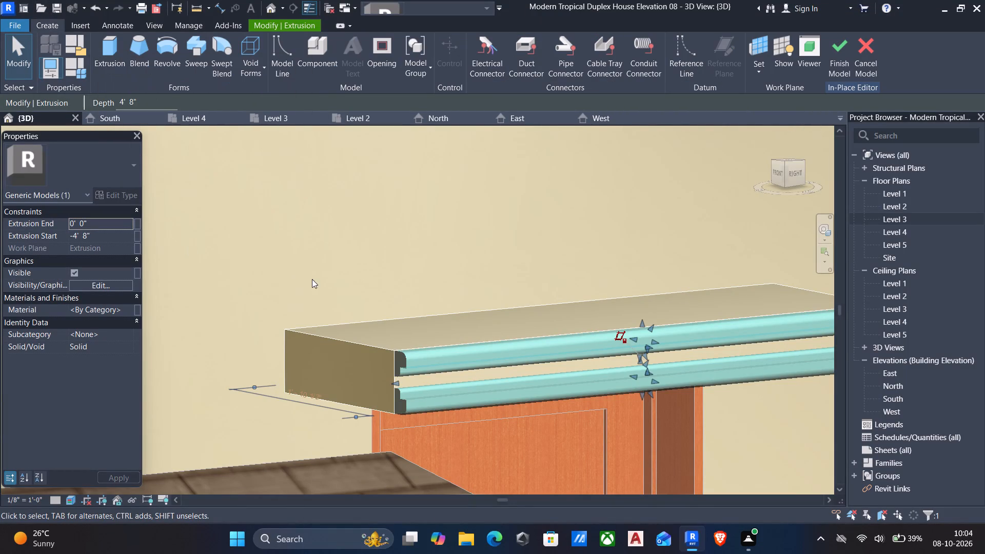
{"action": "left_click", "coordinate": [112, 50]}
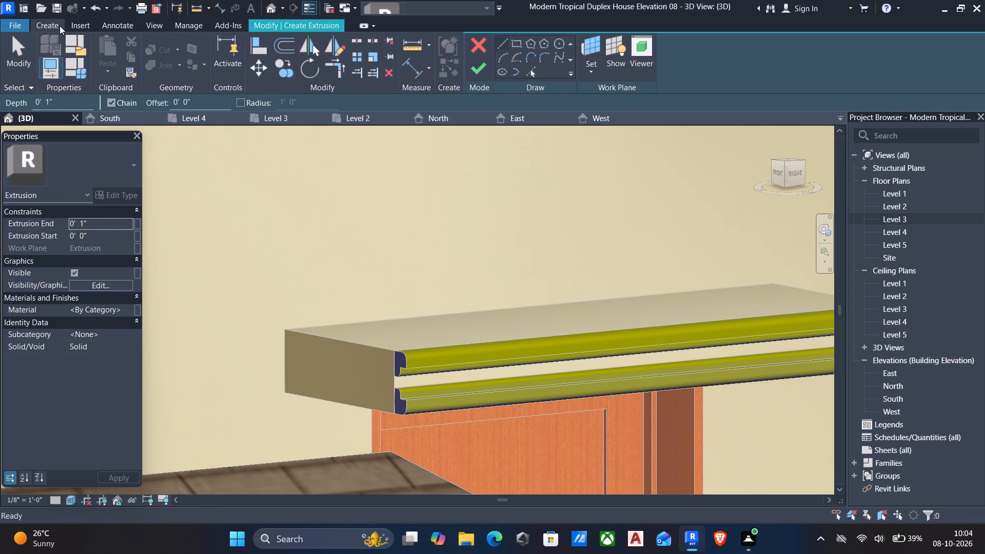
{"action": "left_click", "coordinate": [585, 71]}
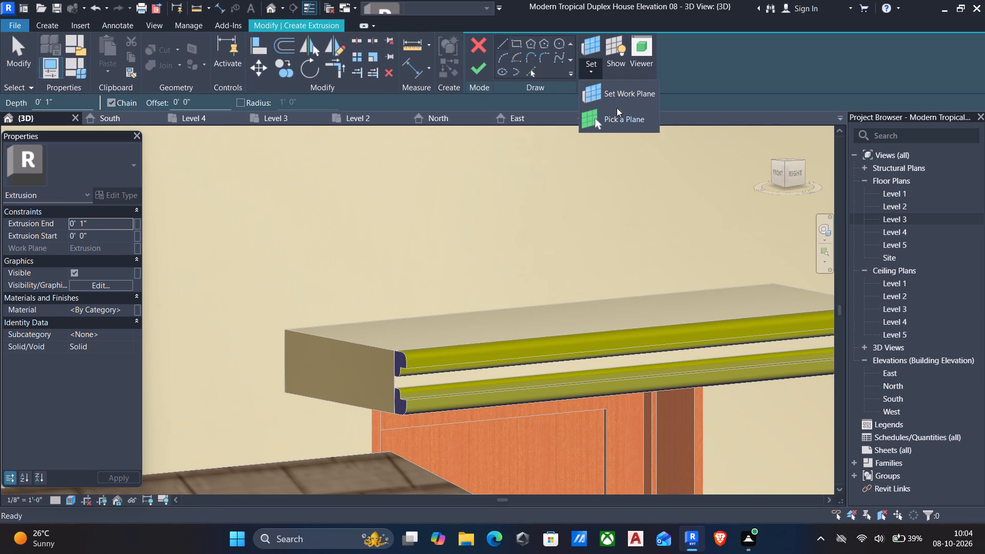
{"action": "left_click", "coordinate": [58, 22]}
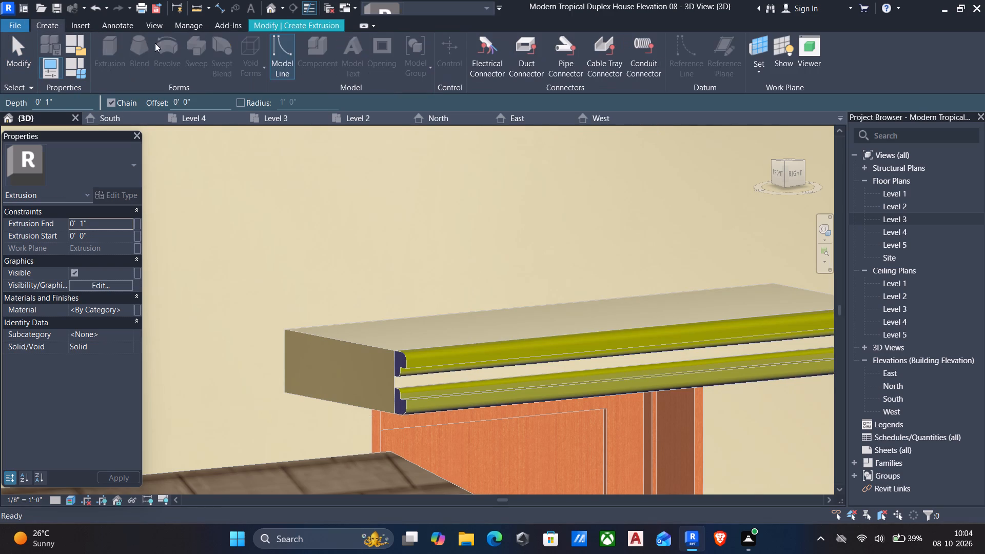
{"action": "left_click", "coordinate": [294, 31]}
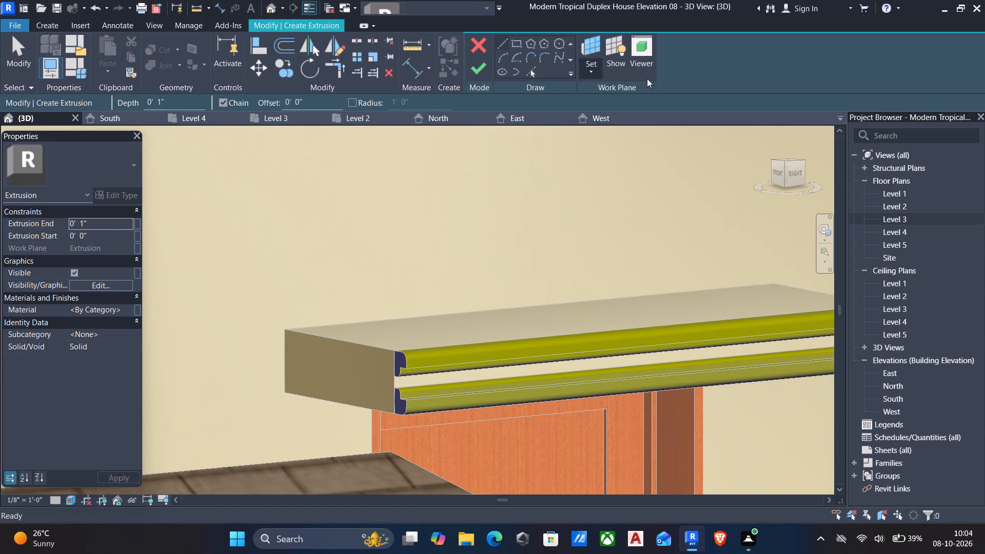
{"action": "left_click", "coordinate": [592, 69]}
{"action": "left_click", "coordinate": [619, 117]}
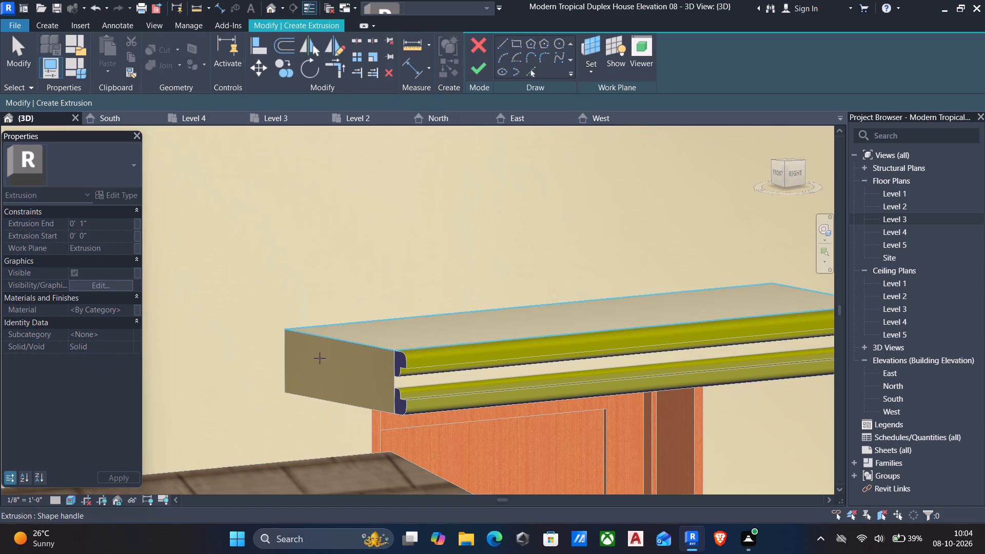
{"action": "scroll", "coordinate": [400, 381], "scroll_direction": "up", "scroll_amount": 4}
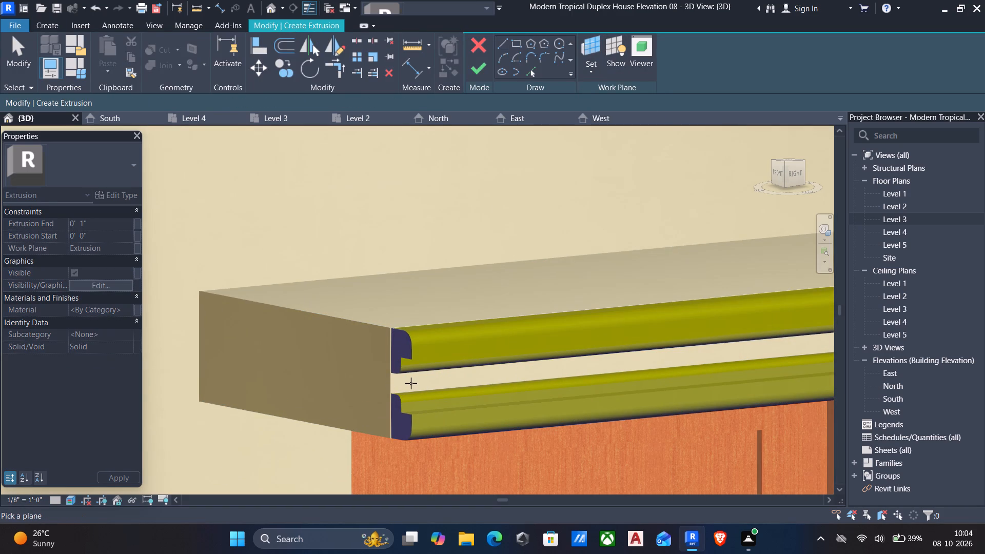
{"action": "scroll", "coordinate": [416, 382], "scroll_direction": "up", "scroll_amount": 4}
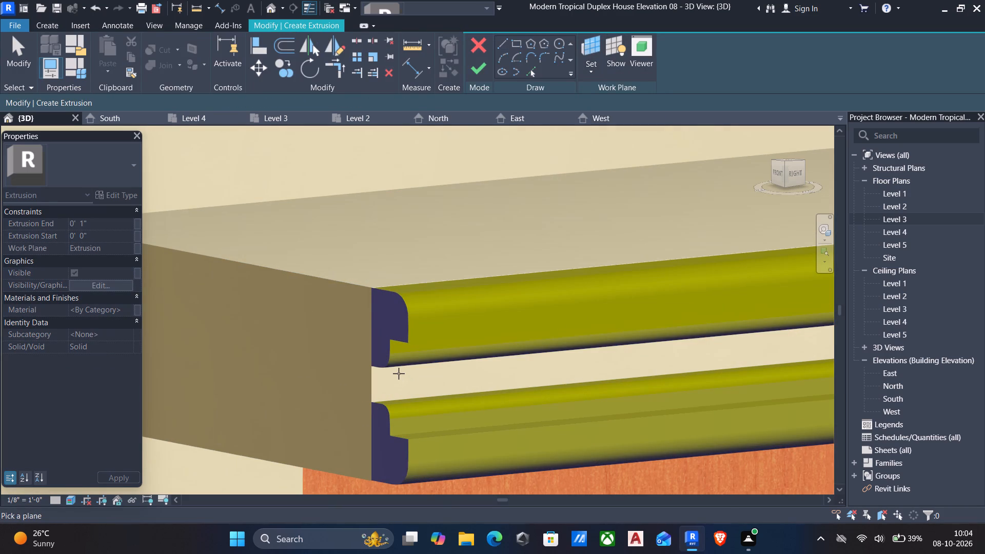
{"action": "left_click", "coordinate": [376, 388]}
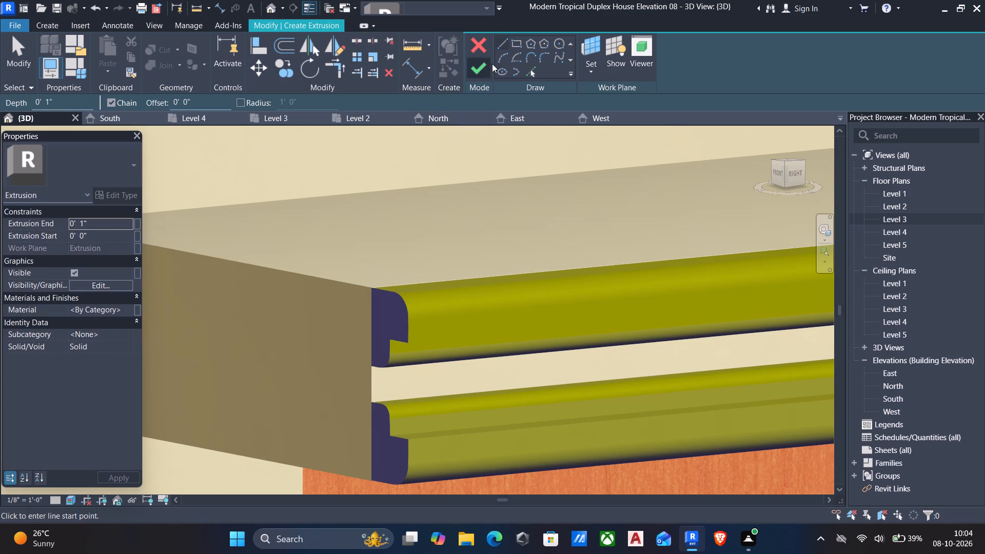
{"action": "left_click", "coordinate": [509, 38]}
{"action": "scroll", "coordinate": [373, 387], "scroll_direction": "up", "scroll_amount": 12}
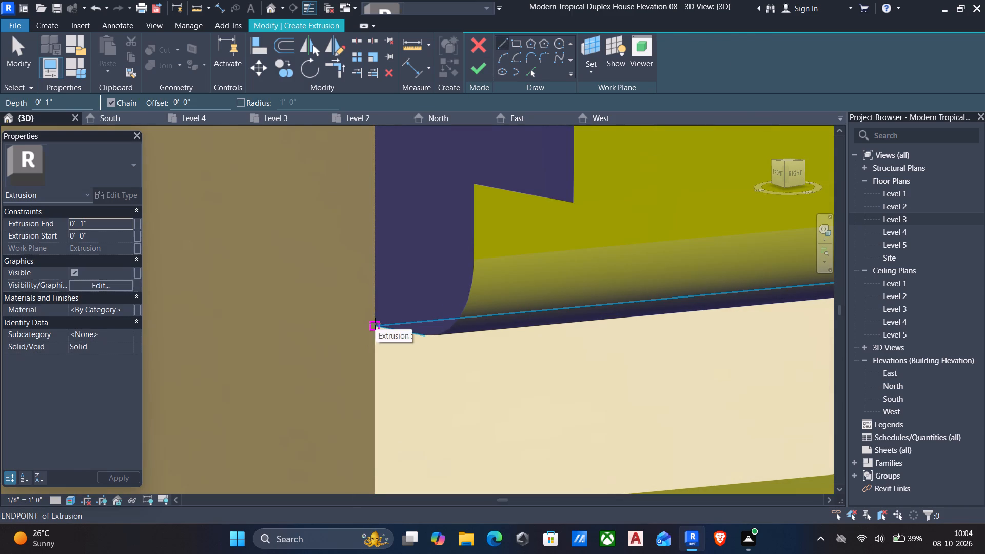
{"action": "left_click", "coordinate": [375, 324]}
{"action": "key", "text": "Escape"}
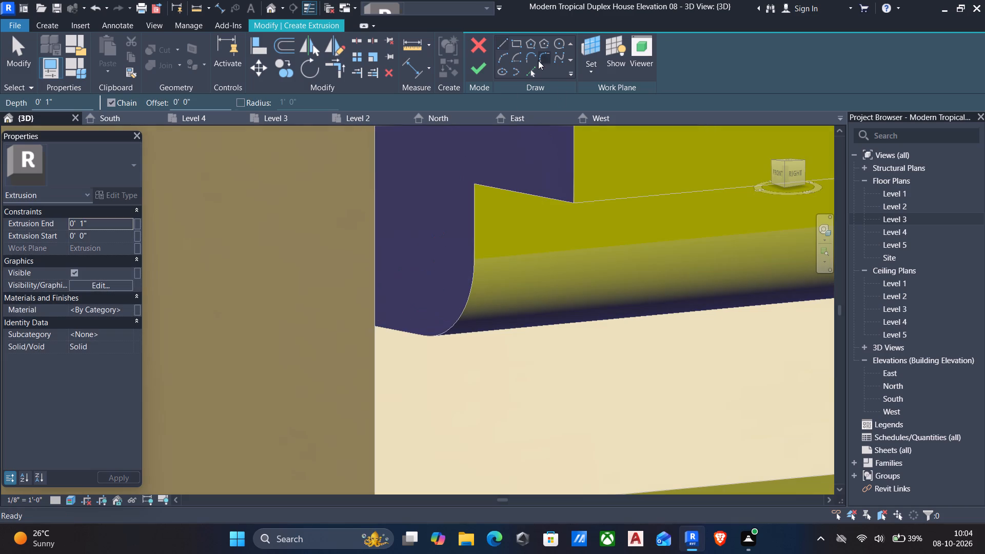
Sketch a rectangle on the hood's front face, from the upper moulding's bottom corner down to the lower moulding's top edge.
{"action": "left_click", "coordinate": [517, 44]}
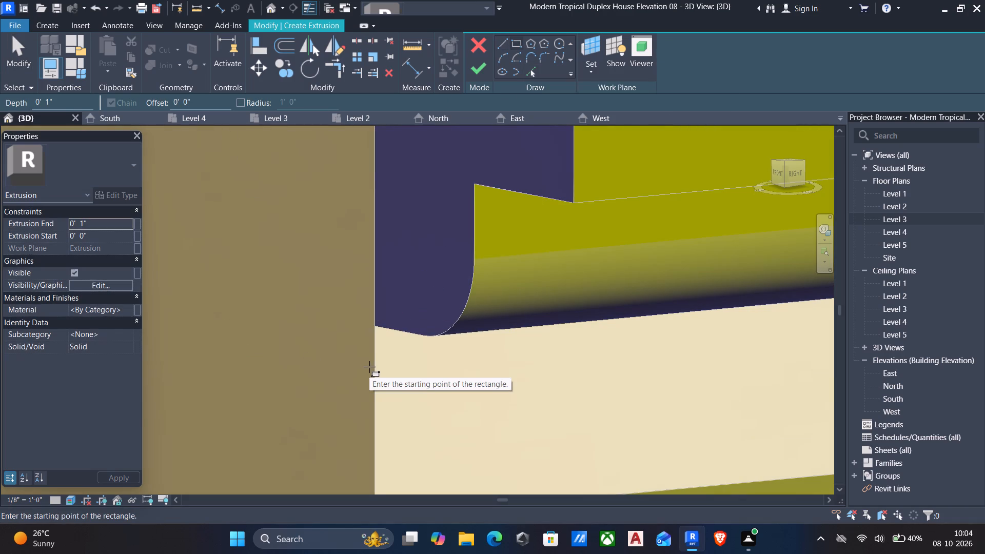
{"action": "scroll", "coordinate": [369, 367], "scroll_direction": "down", "scroll_amount": 1}
{"action": "middle_click_drag", "start_coordinate": [369, 367], "coordinate": [347, 340]}
{"action": "scroll", "coordinate": [347, 340], "scroll_direction": "up", "scroll_amount": 2}
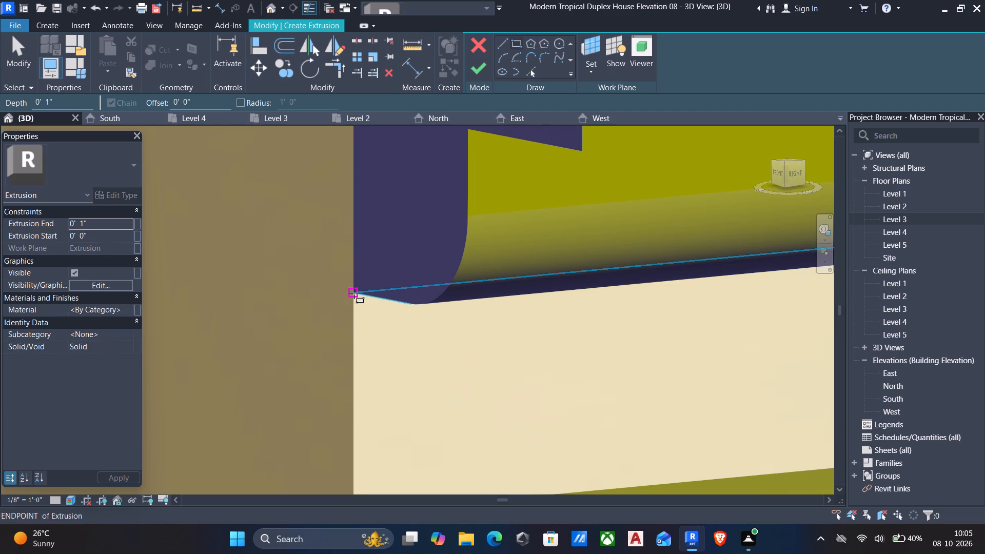
{"action": "left_click", "coordinate": [354, 293]}
{"action": "scroll", "coordinate": [431, 368], "scroll_direction": "down", "scroll_amount": 1}
{"action": "middle_click_drag", "start_coordinate": [433, 370], "coordinate": [442, 309]}
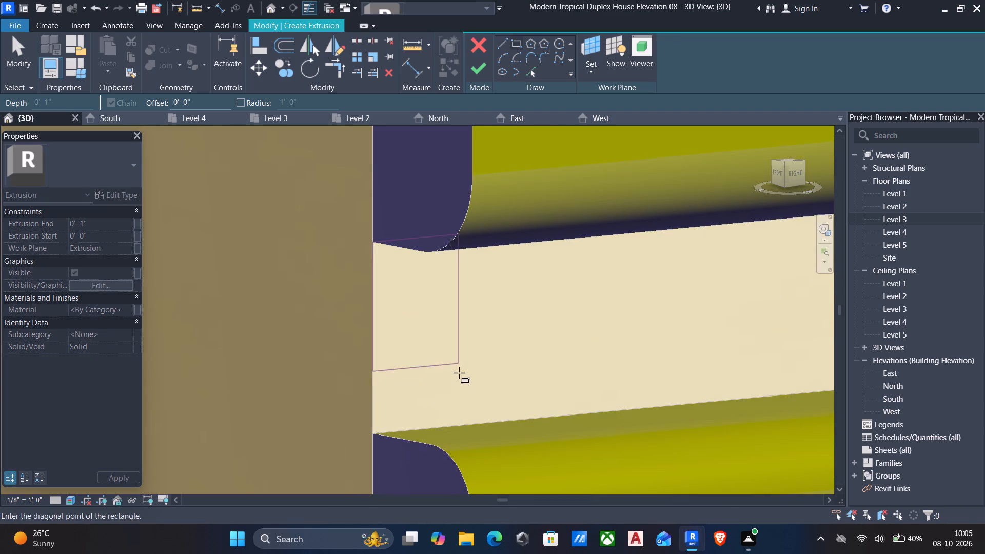
{"action": "left_click", "coordinate": [533, 415]}
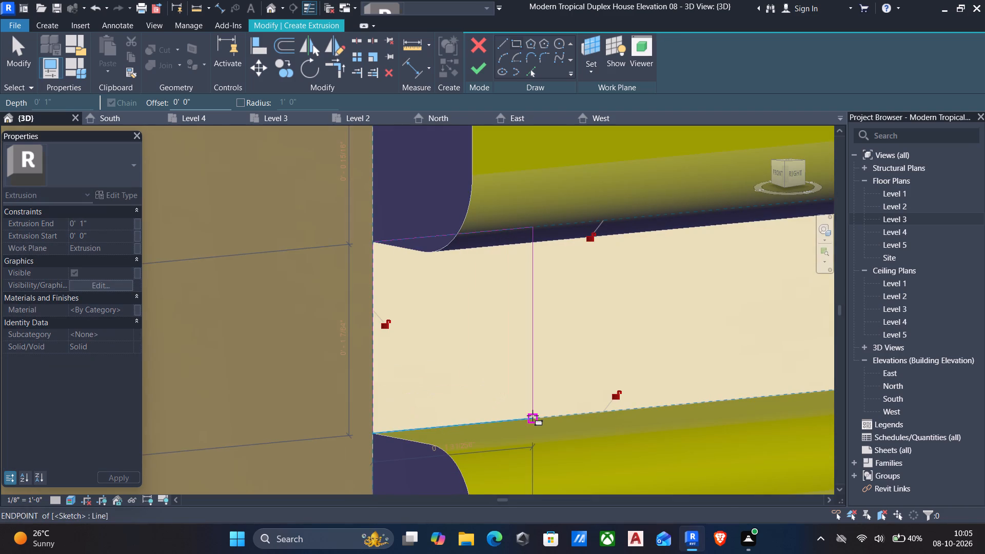
{"action": "key", "text": "Escape"}
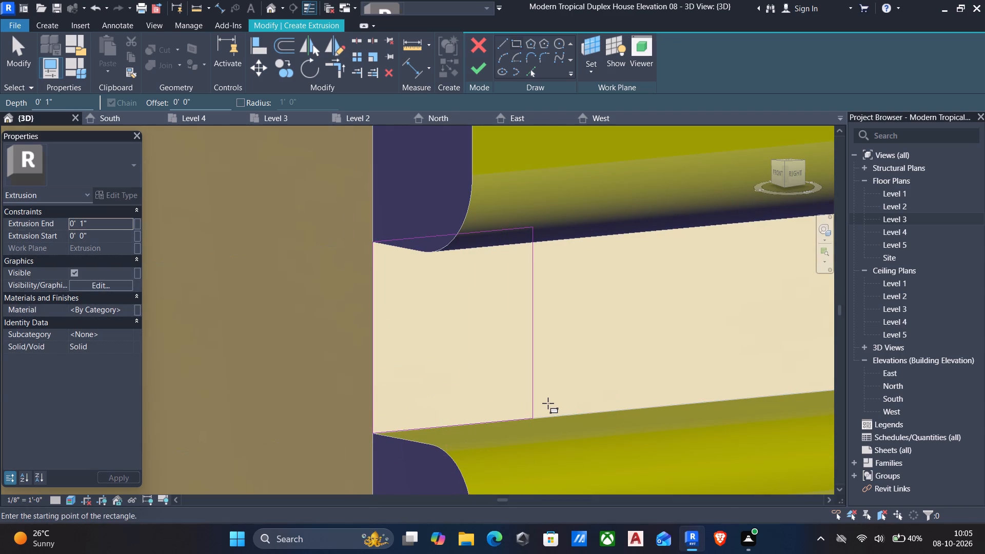
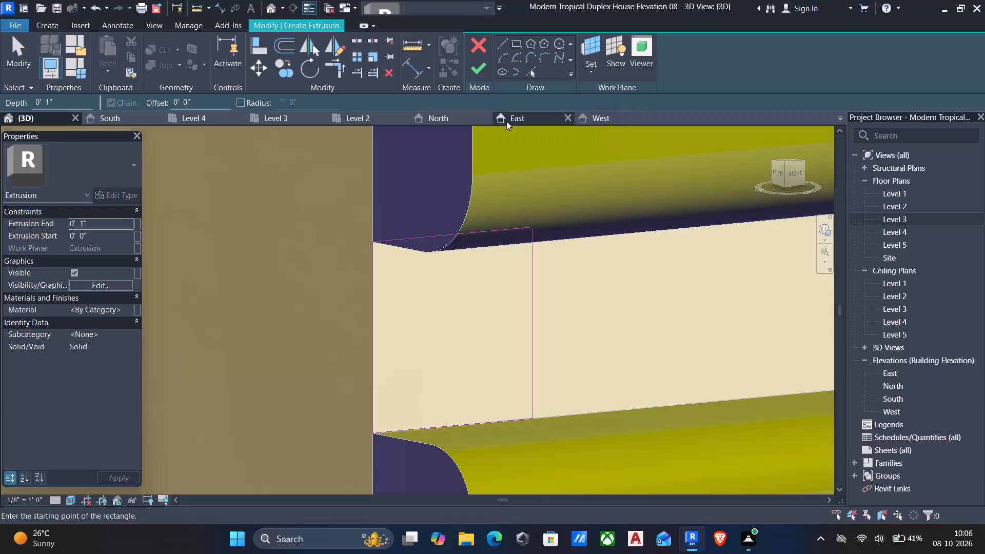
Finish the rectangle sketch between the mouldings and set its extrusion end to 0.05".
{"action": "left_click", "coordinate": [480, 67]}
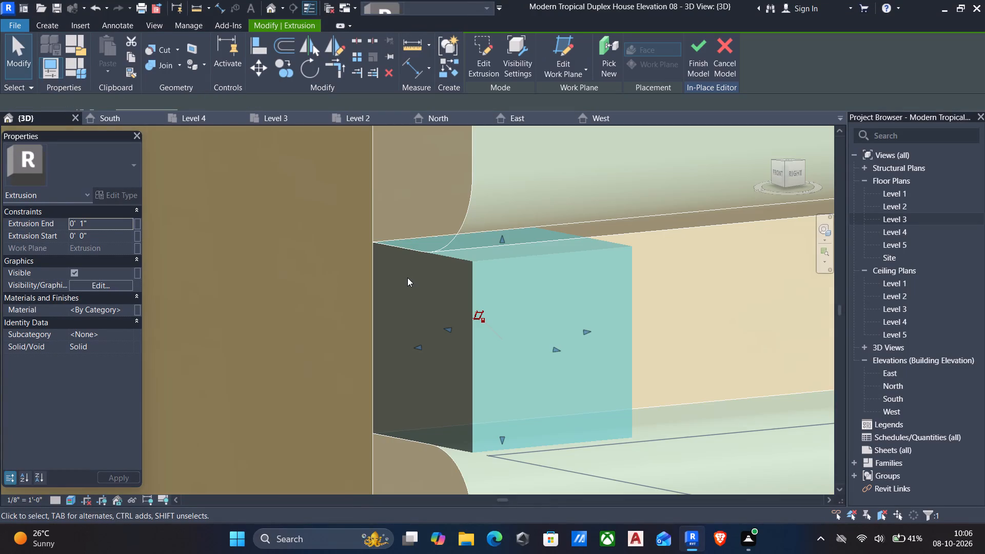
{"action": "left_click", "coordinate": [104, 222]}
{"action": "type", "text": "0.0"}
{"action": "key", "text": "5"}
{"action": "key", "text": "shift+quotedbl"}
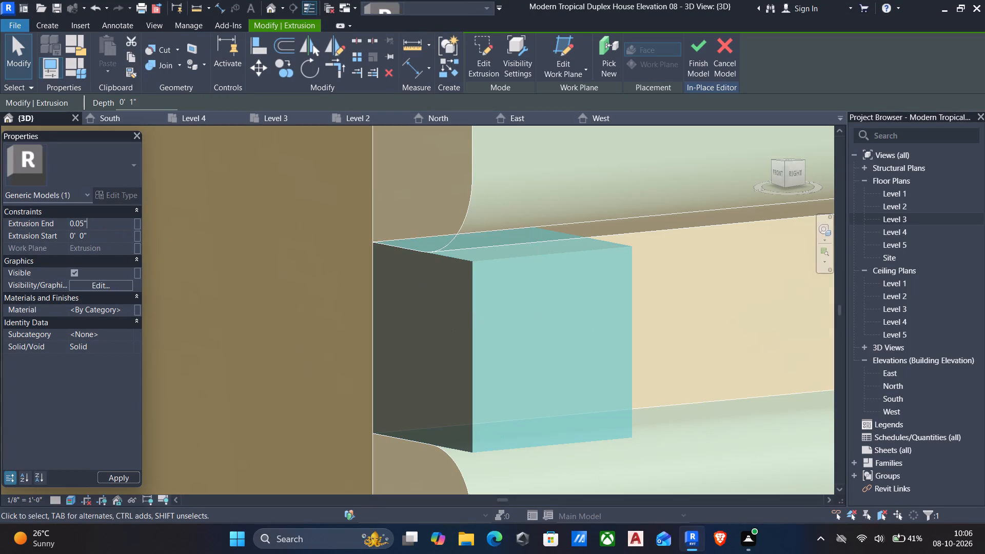
{"action": "key", "text": "Return"}
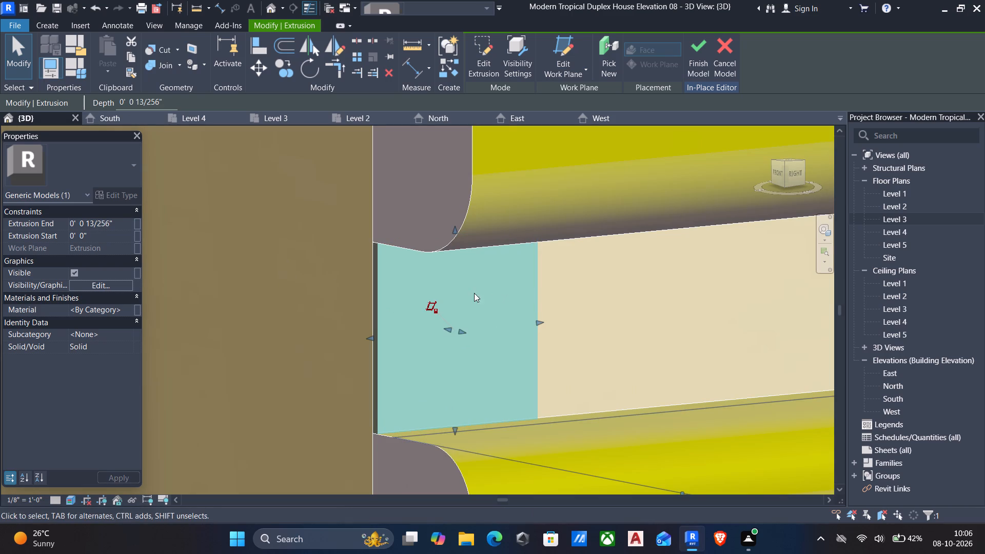
Align the free end of the thin strip with the door hood's opposite end face so it runs the full hood length.
{"action": "scroll", "coordinate": [474, 303], "scroll_direction": "down", "scroll_amount": 6}
{"action": "scroll", "coordinate": [548, 311], "scroll_direction": "down", "scroll_amount": 1}
{"action": "middle_click_drag", "start_coordinate": [590, 318], "coordinate": [469, 369]}
{"action": "scroll", "coordinate": [371, 373], "scroll_direction": "down", "scroll_amount": 4}
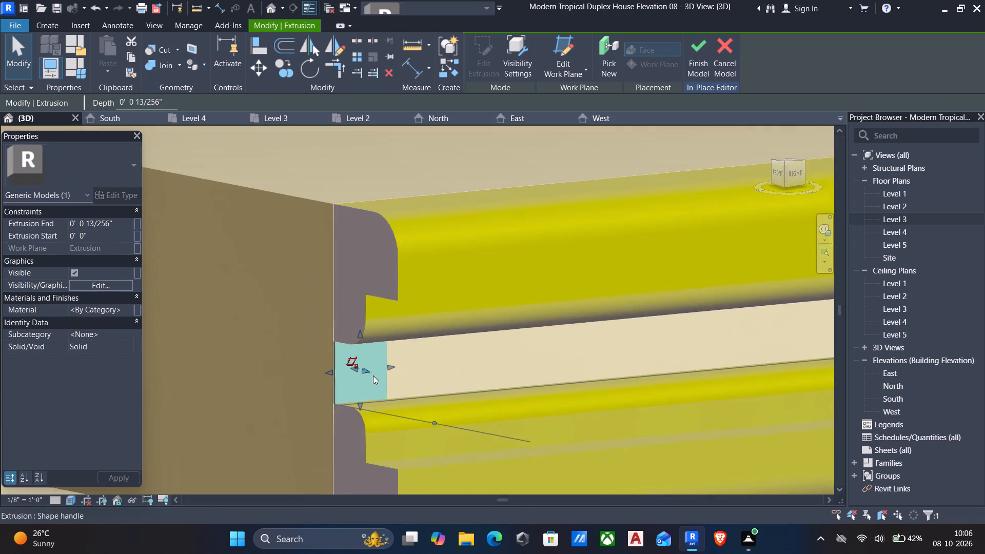
{"action": "scroll", "coordinate": [382, 378], "scroll_direction": "down", "scroll_amount": 3}
{"action": "scroll", "coordinate": [435, 382], "scroll_direction": "down", "scroll_amount": 8}
{"action": "scroll", "coordinate": [521, 392], "scroll_direction": "down", "scroll_amount": 2}
{"action": "middle_click_drag", "start_coordinate": [521, 392], "coordinate": [491, 397]}
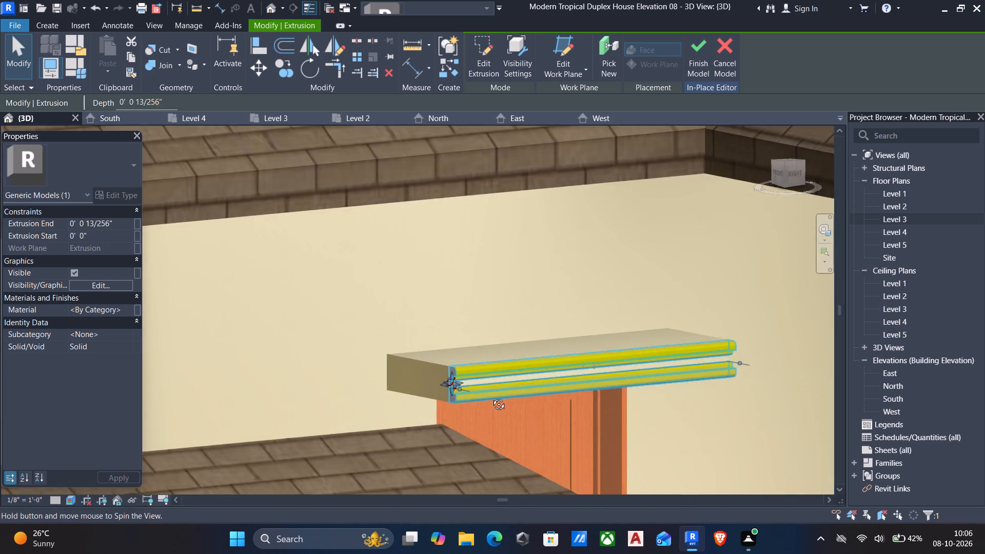
{"action": "middle_click_drag", "start_coordinate": [491, 397], "coordinate": [466, 401]}
{"action": "scroll", "coordinate": [490, 400], "scroll_direction": "down", "scroll_amount": 2}
{"action": "middle_click_drag", "start_coordinate": [494, 400], "coordinate": [397, 372]}
{"action": "scroll", "coordinate": [537, 354], "scroll_direction": "up", "scroll_amount": 6}
{"action": "key", "text": "Escape"}
{"action": "type", "text": "al"}
{"action": "scroll", "coordinate": [630, 363], "scroll_direction": "down", "scroll_amount": 5}
{"action": "middle_click_drag", "start_coordinate": [689, 354], "coordinate": [608, 363], "text": "shift"}
{"action": "scroll", "coordinate": [608, 363], "scroll_direction": "up", "scroll_amount": 1, "text": "shift"}
{"action": "scroll", "coordinate": [578, 369], "scroll_direction": "down", "scroll_amount": 1}
{"action": "middle_click_drag", "start_coordinate": [577, 369], "coordinate": [665, 360], "text": "shift"}
{"action": "scroll", "coordinate": [665, 360], "scroll_direction": "up", "scroll_amount": 5}
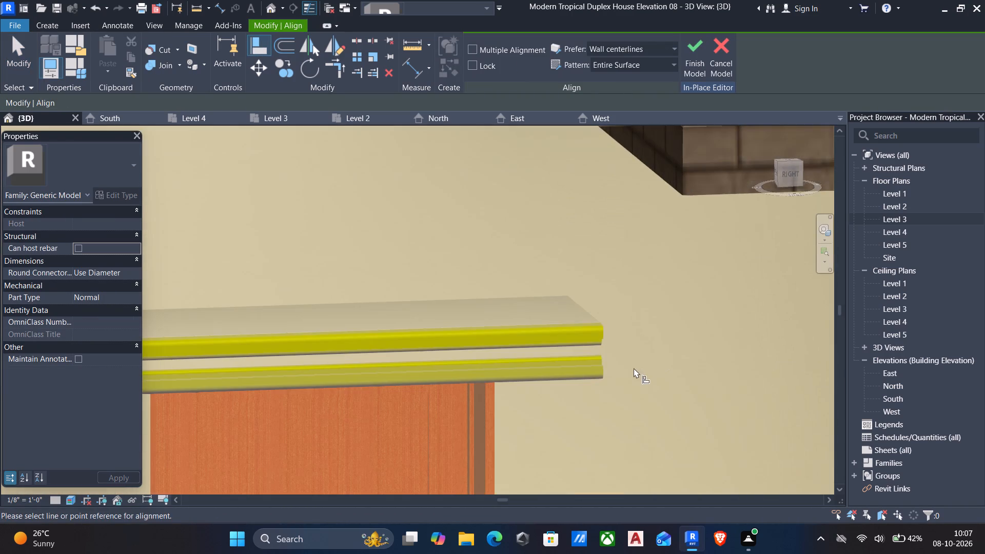
{"action": "middle_click_drag", "start_coordinate": [634, 368], "coordinate": [599, 374]}
{"action": "scroll", "coordinate": [669, 344], "scroll_direction": "up", "scroll_amount": 4}
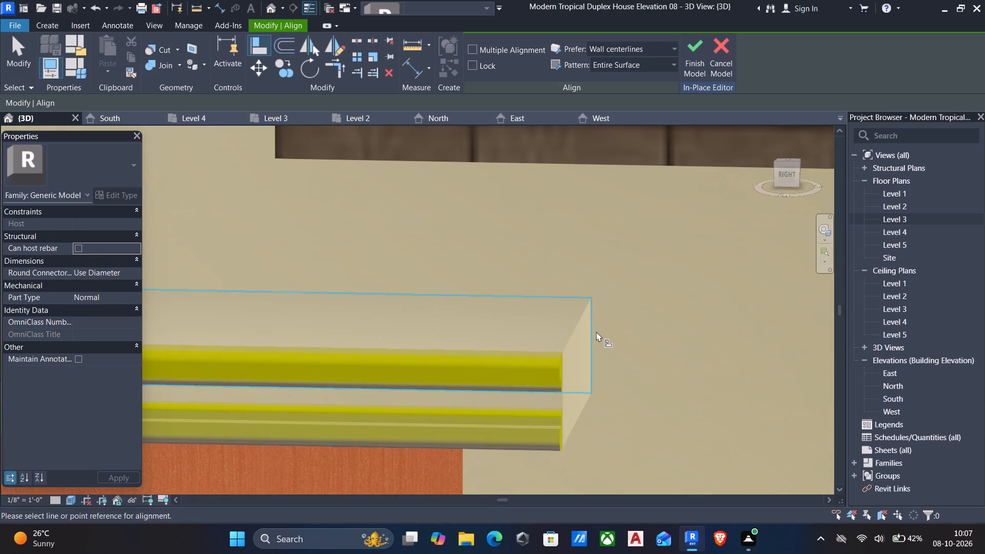
{"action": "left_click", "coordinate": [573, 338]}
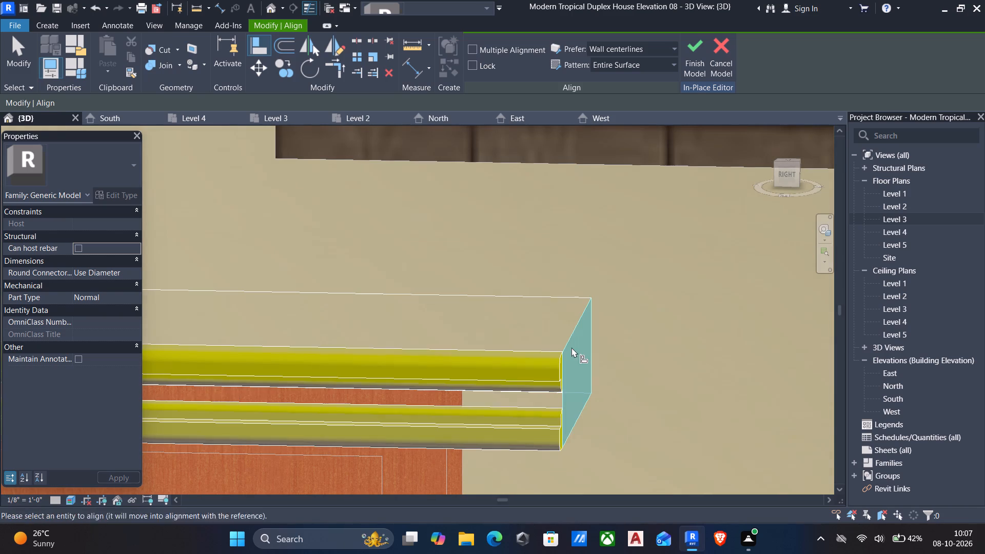
{"action": "scroll", "coordinate": [468, 396], "scroll_direction": "down", "scroll_amount": 4}
{"action": "middle_click_drag", "start_coordinate": [469, 399], "coordinate": [581, 392]}
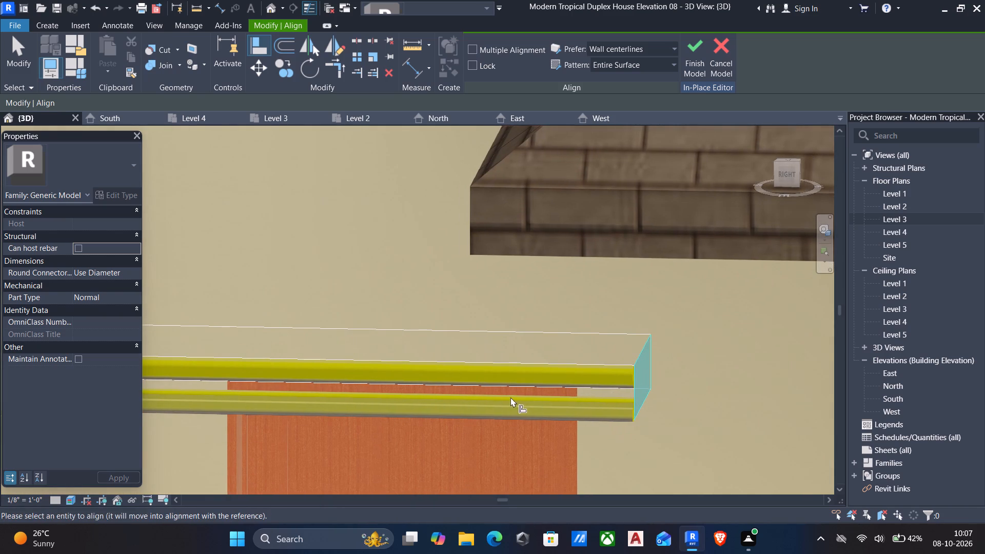
{"action": "scroll", "coordinate": [229, 385], "scroll_direction": "up", "scroll_amount": 10}
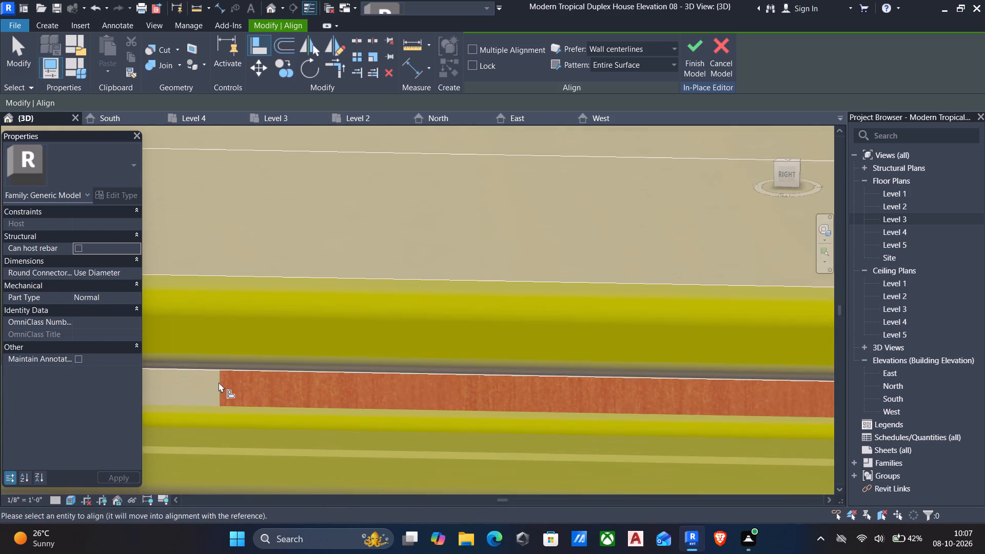
{"action": "scroll", "coordinate": [213, 382], "scroll_direction": "up", "scroll_amount": 4}
{"action": "scroll", "coordinate": [231, 382], "scroll_direction": "down", "scroll_amount": 3}
{"action": "middle_click_drag", "start_coordinate": [241, 389], "coordinate": [243, 389]}
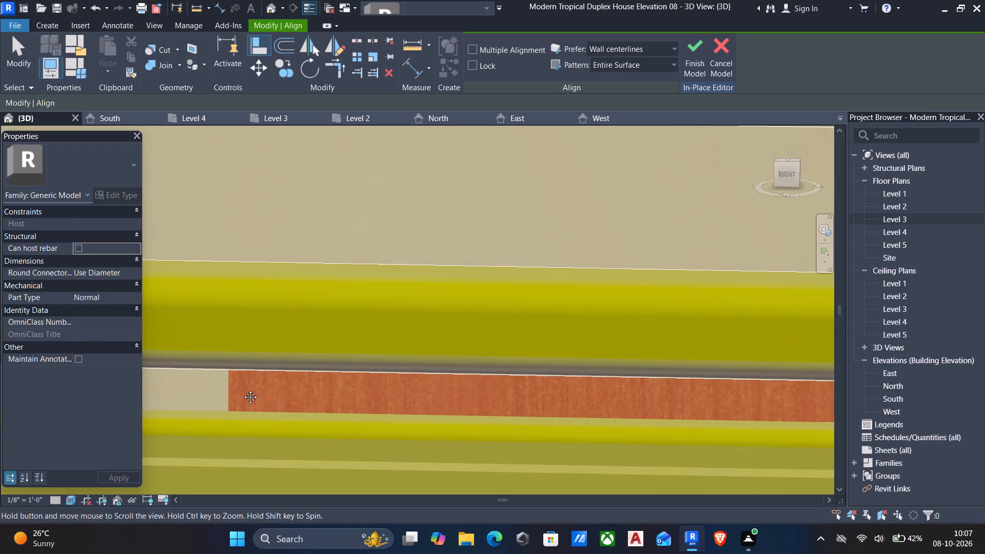
{"action": "middle_click_drag", "start_coordinate": [243, 389], "coordinate": [586, 402]}
{"action": "scroll", "coordinate": [605, 406], "scroll_direction": "down", "scroll_amount": 6}
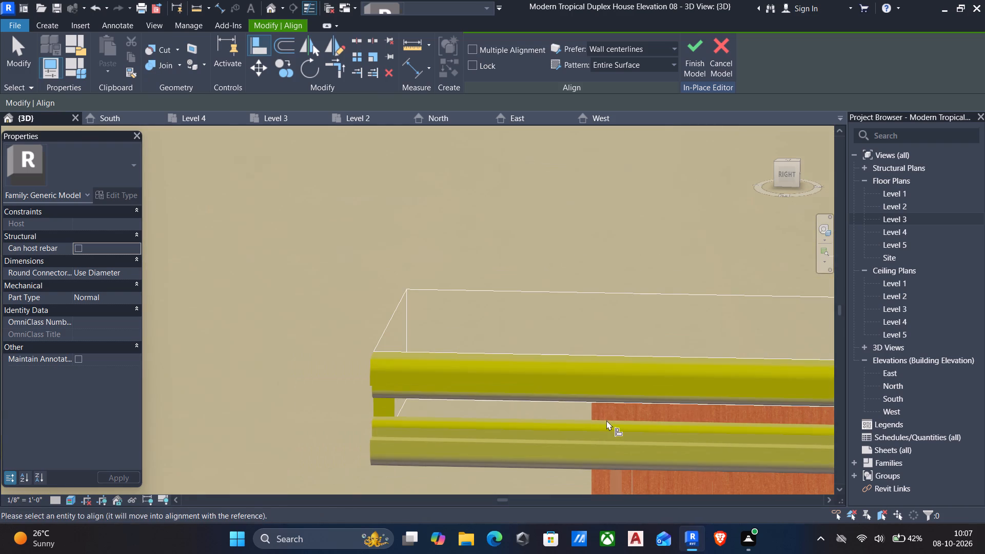
{"action": "scroll", "coordinate": [393, 401], "scroll_direction": "up", "scroll_amount": 4}
{"action": "left_click", "coordinate": [398, 409]}
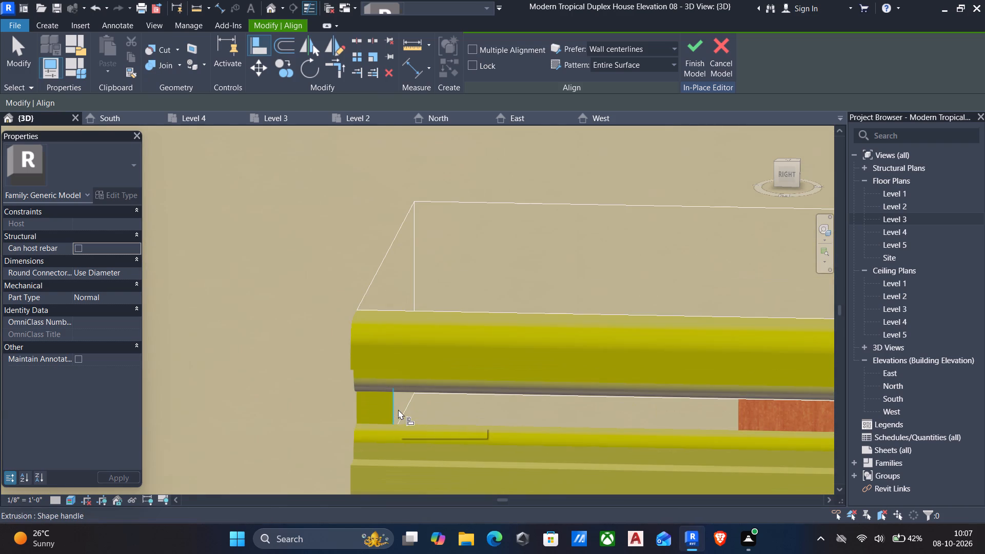
{"action": "scroll", "coordinate": [398, 409], "scroll_direction": "down", "scroll_amount": 17}
{"action": "middle_click_drag", "start_coordinate": [400, 414], "coordinate": [386, 416]}
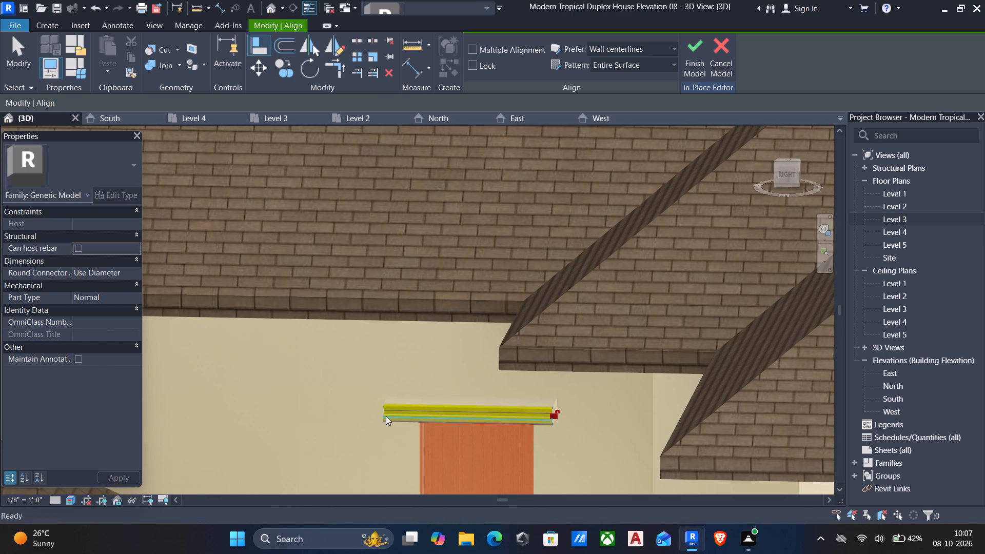
{"action": "key", "text": "Escape"}
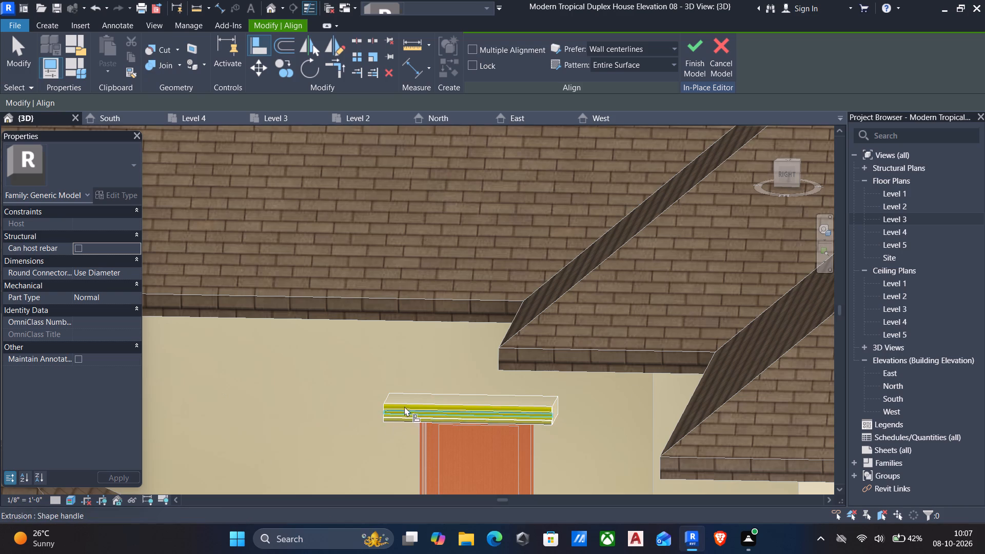
{"action": "key", "text": "Escape"}
Assign the Gypsum Wall Board material to the stepped moulding extrusion on the door hood.
{"action": "left_click", "coordinate": [401, 408]}
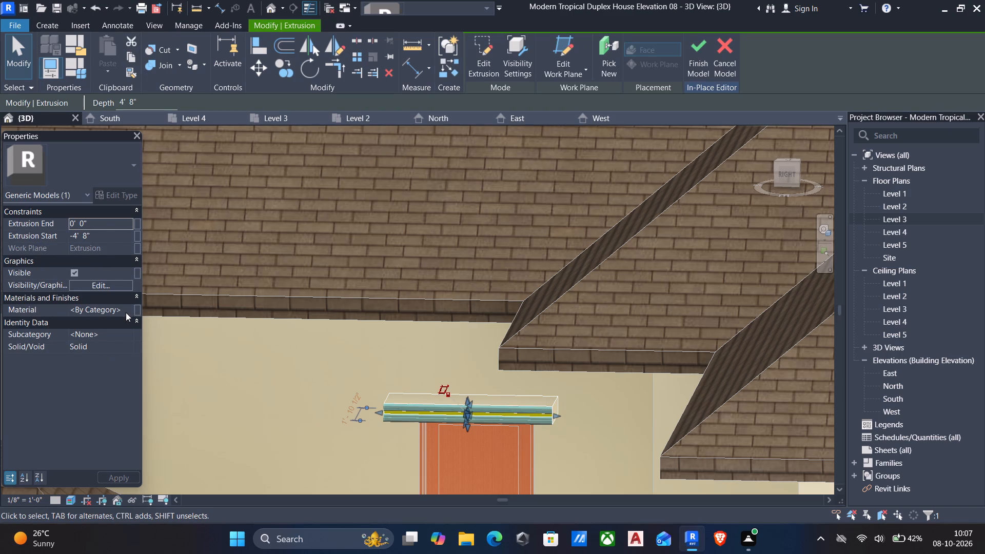
{"action": "left_click", "coordinate": [127, 309]}
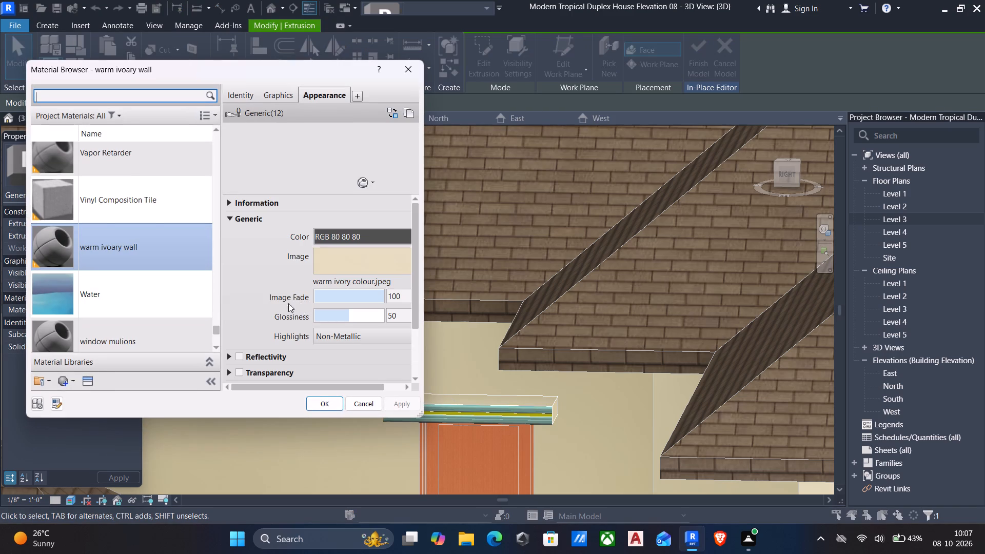
{"action": "scroll", "coordinate": [132, 228], "scroll_direction": "up", "scroll_amount": 2}
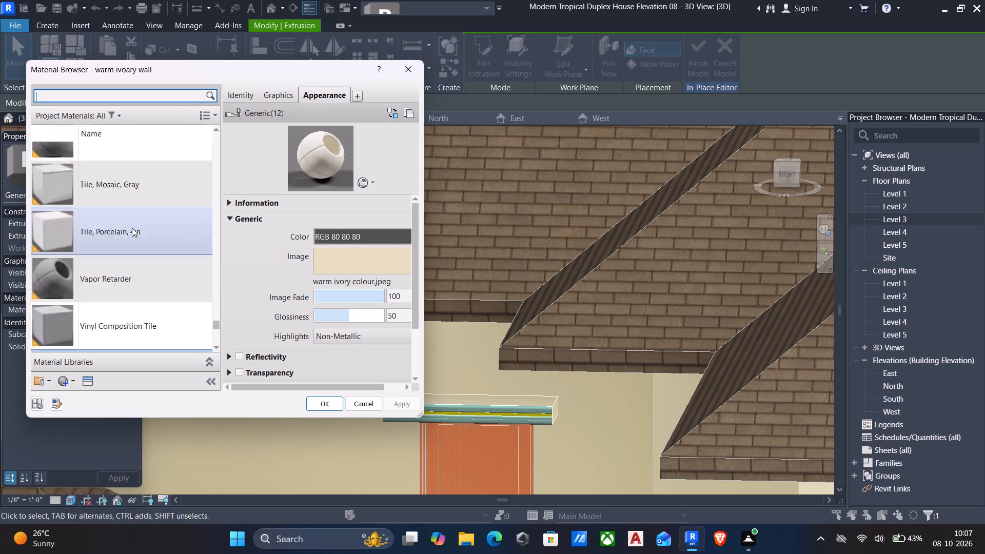
{"action": "scroll", "coordinate": [132, 228], "scroll_direction": "up", "scroll_amount": 2}
{"action": "scroll", "coordinate": [132, 228], "scroll_direction": "up", "scroll_amount": 20}
{"action": "scroll", "coordinate": [132, 228], "scroll_direction": "up", "scroll_amount": 20}
{"action": "scroll", "coordinate": [132, 228], "scroll_direction": "up", "scroll_amount": 2}
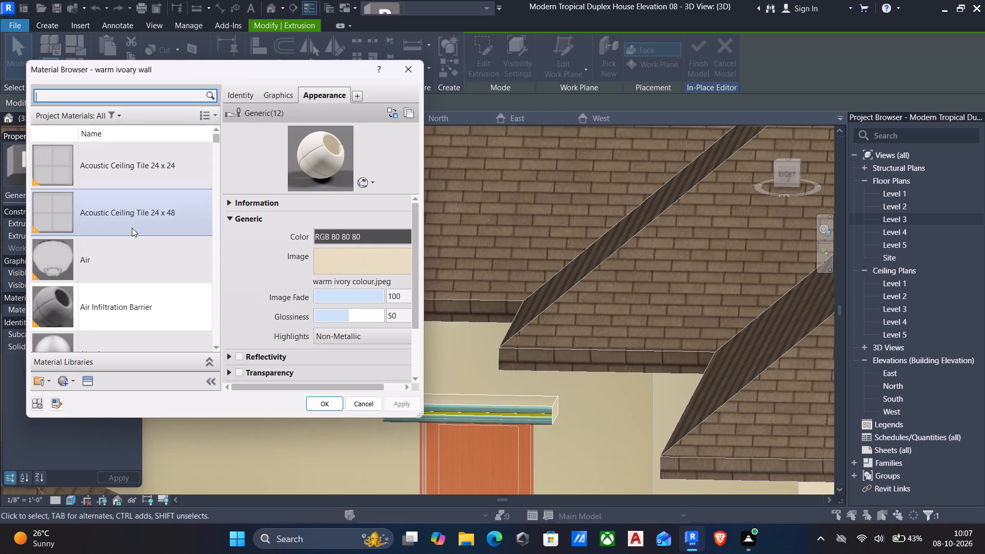
{"action": "scroll", "coordinate": [132, 228], "scroll_direction": "up", "scroll_amount": 6}
{"action": "scroll", "coordinate": [132, 228], "scroll_direction": "down", "scroll_amount": 10}
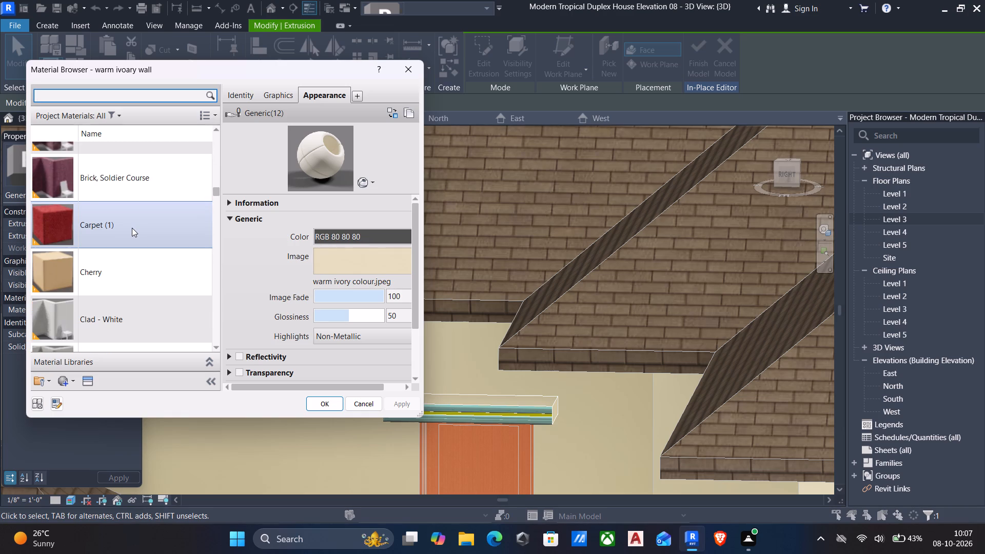
{"action": "scroll", "coordinate": [132, 228], "scroll_direction": "down", "scroll_amount": 3}
{"action": "scroll", "coordinate": [132, 228], "scroll_direction": "up", "scroll_amount": 2}
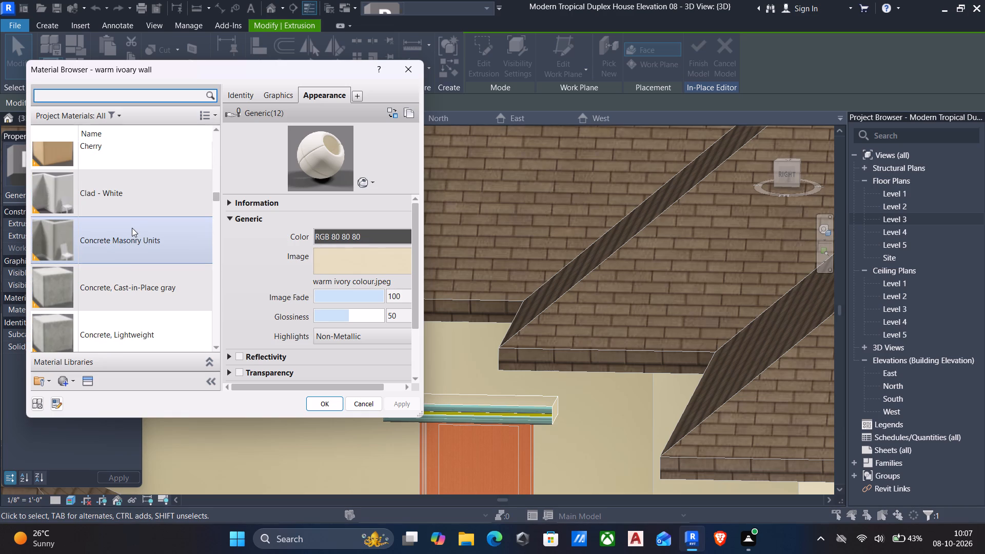
{"action": "scroll", "coordinate": [132, 228], "scroll_direction": "down", "scroll_amount": 10}
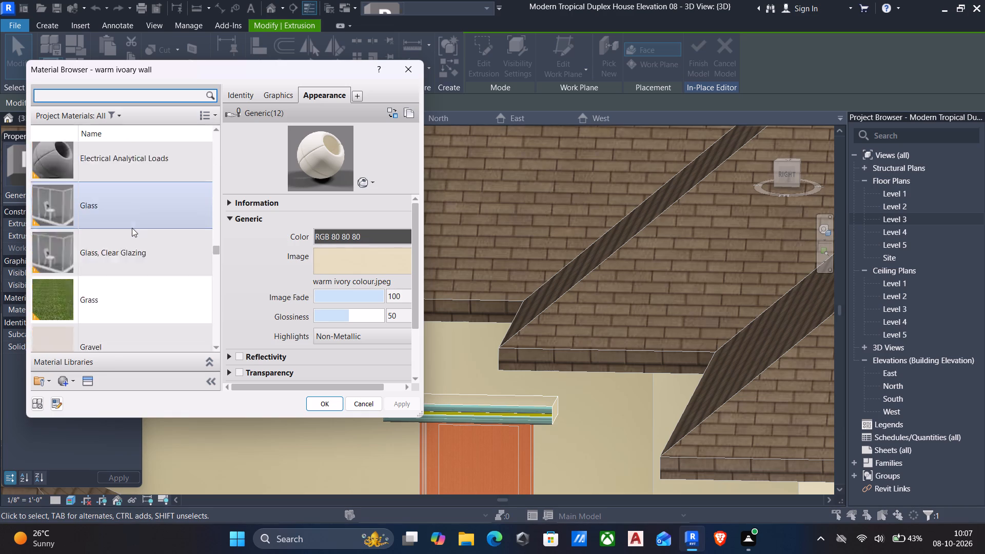
{"action": "scroll", "coordinate": [132, 228], "scroll_direction": "down", "scroll_amount": 15}
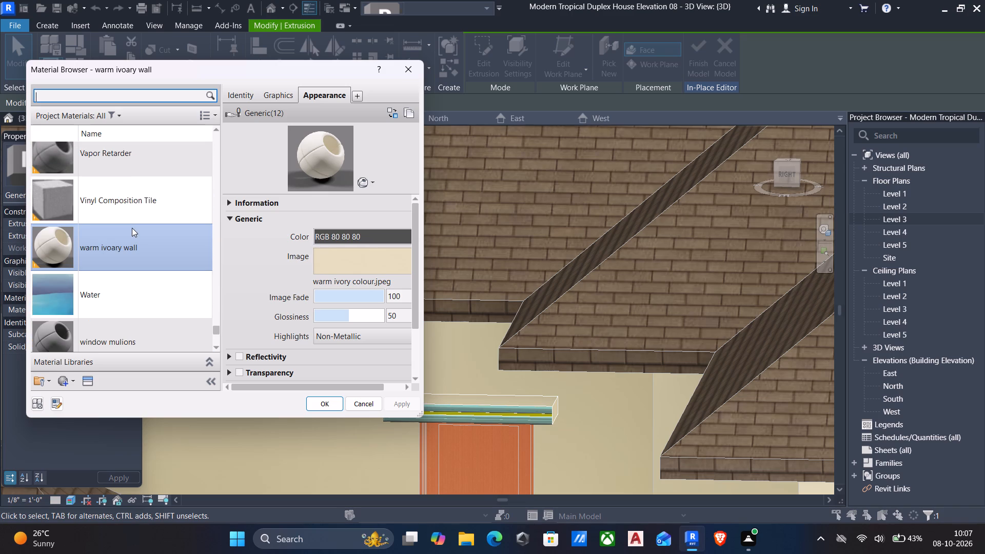
{"action": "scroll", "coordinate": [132, 228], "scroll_direction": "up", "scroll_amount": 2}
{"action": "scroll", "coordinate": [132, 228], "scroll_direction": "down", "scroll_amount": 3}
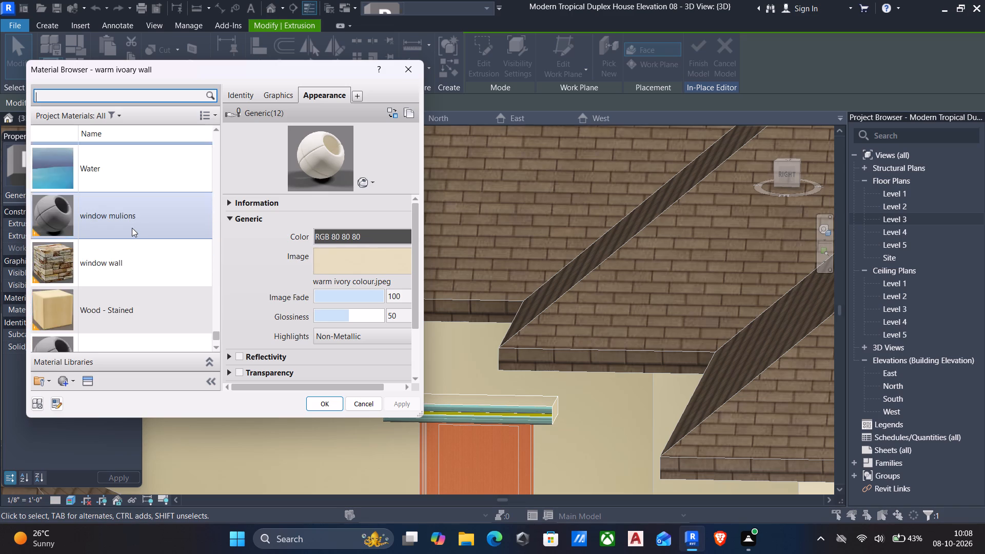
{"action": "scroll", "coordinate": [132, 228], "scroll_direction": "down", "scroll_amount": 7}
{"action": "scroll", "coordinate": [132, 228], "scroll_direction": "up", "scroll_amount": 10}
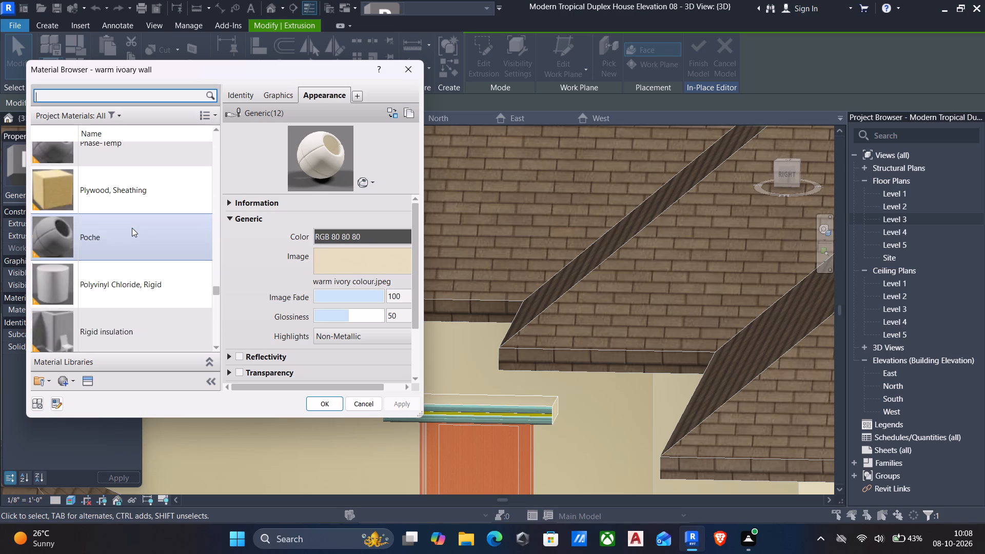
{"action": "scroll", "coordinate": [132, 228], "scroll_direction": "up", "scroll_amount": 5}
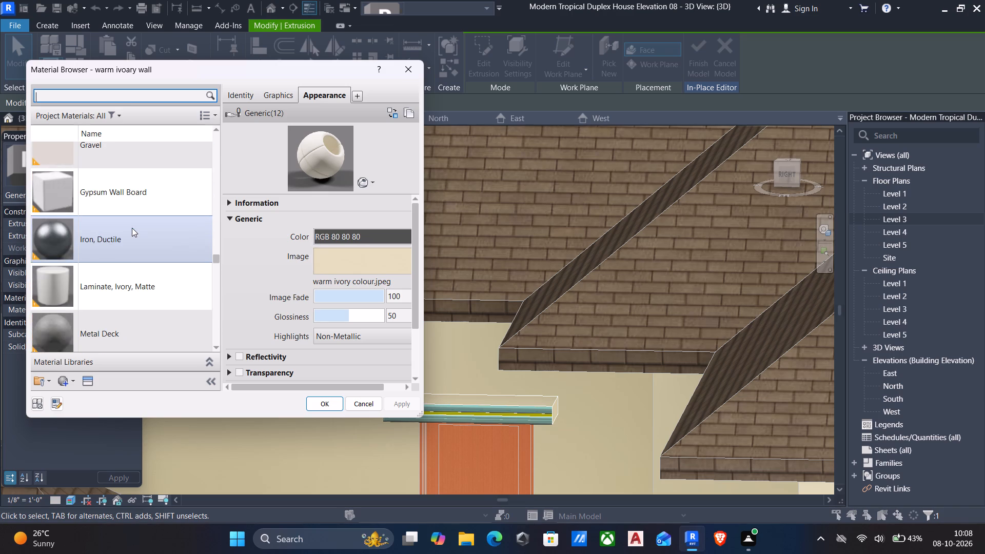
{"action": "scroll", "coordinate": [132, 228], "scroll_direction": "up", "scroll_amount": 1}
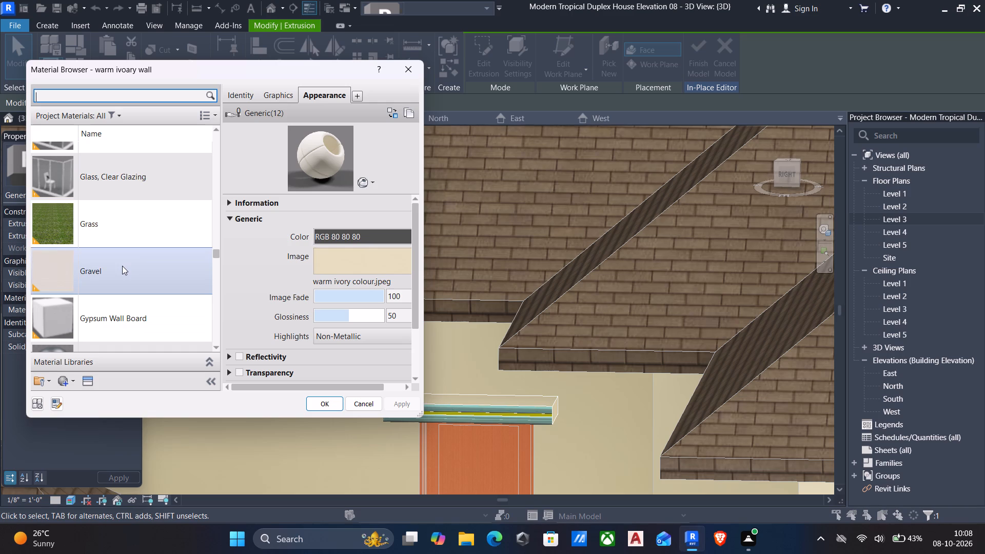
{"action": "left_click", "coordinate": [135, 318]}
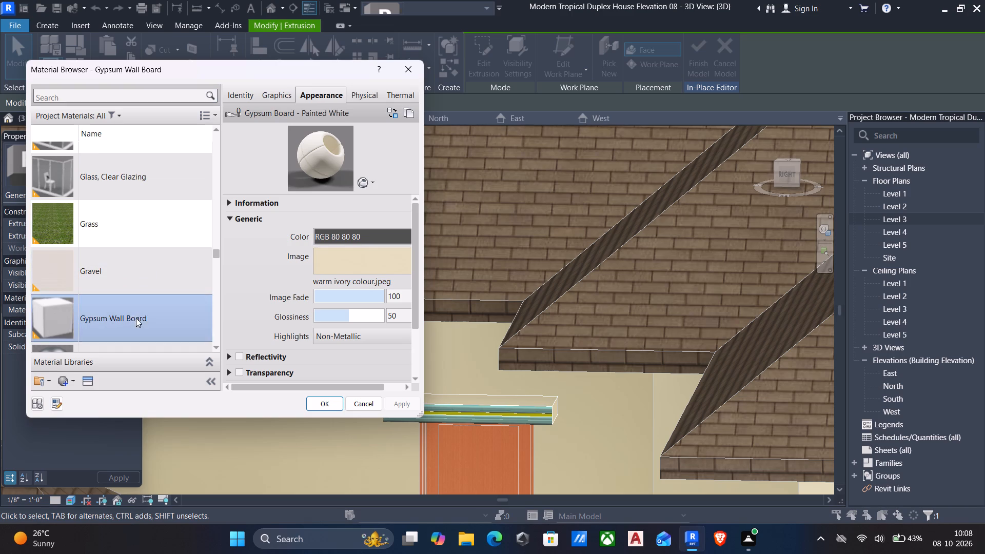
{"action": "left_click", "coordinate": [340, 405]}
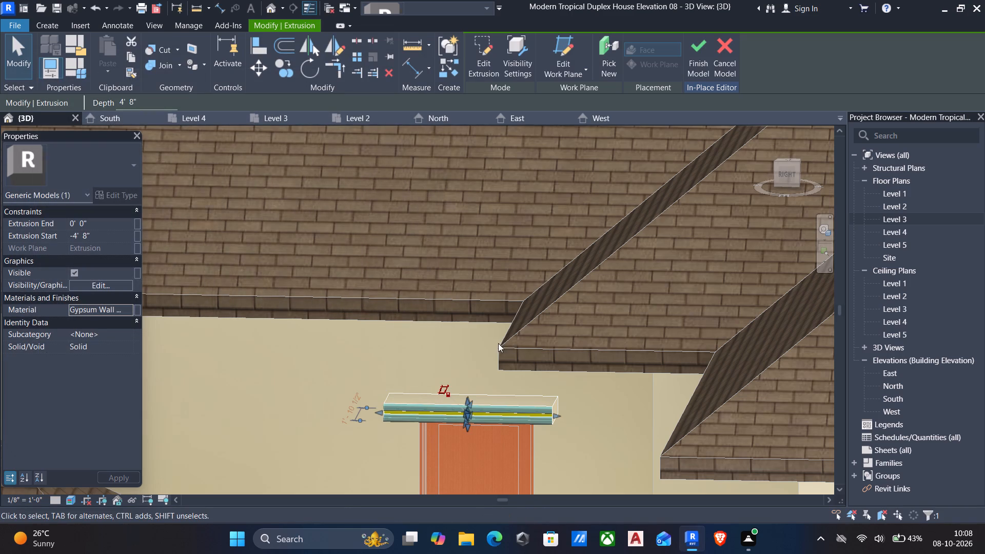
{"action": "key", "text": "Escape"}
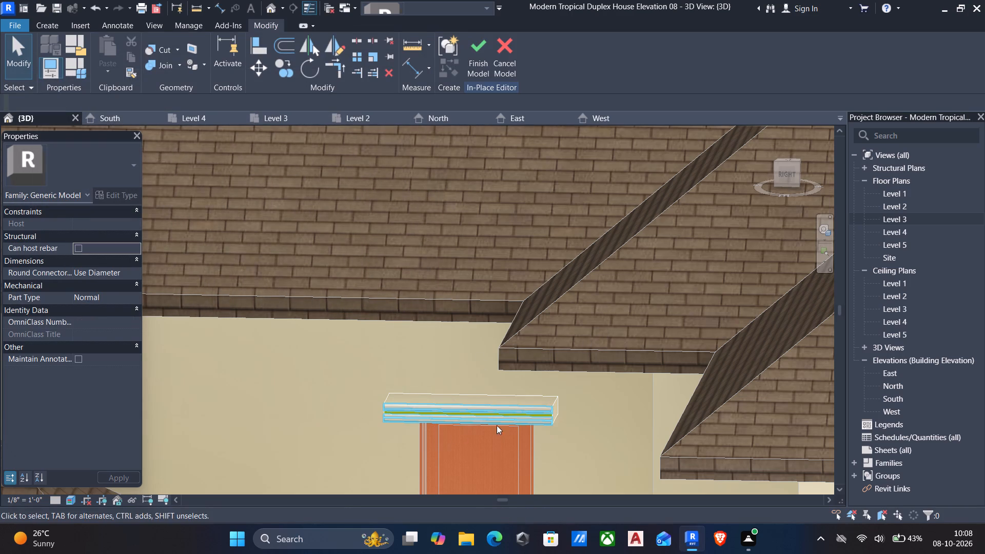
Assign the Laminate, Ivory, Matte material to the thin strip between the two mouldings.
{"action": "scroll", "coordinate": [563, 419], "scroll_direction": "up", "scroll_amount": 10}
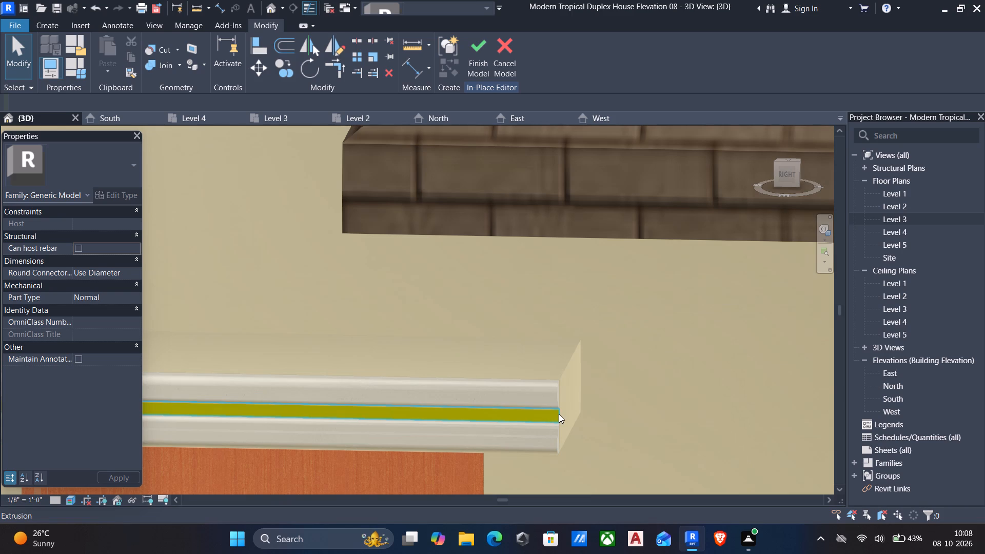
{"action": "left_click", "coordinate": [559, 414]}
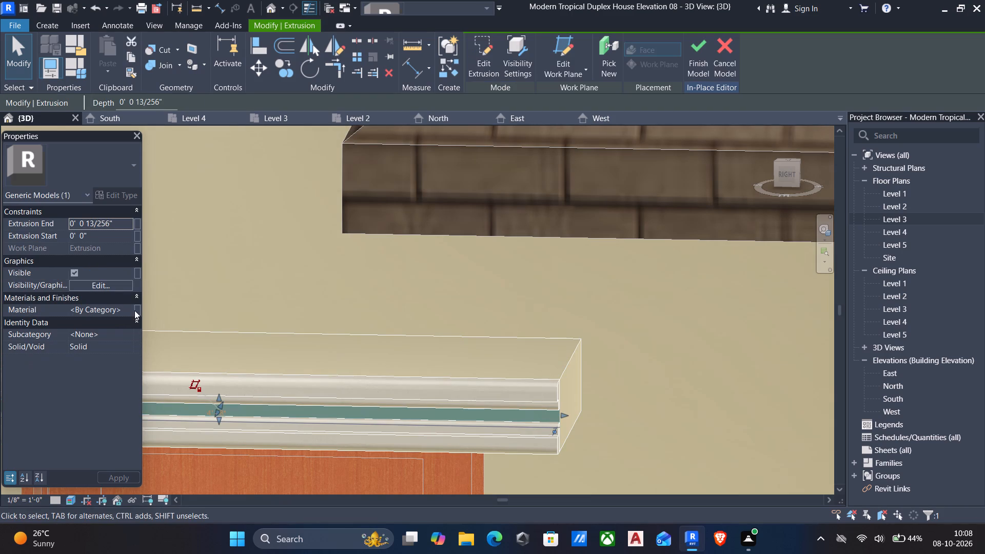
{"action": "left_click", "coordinate": [130, 309]}
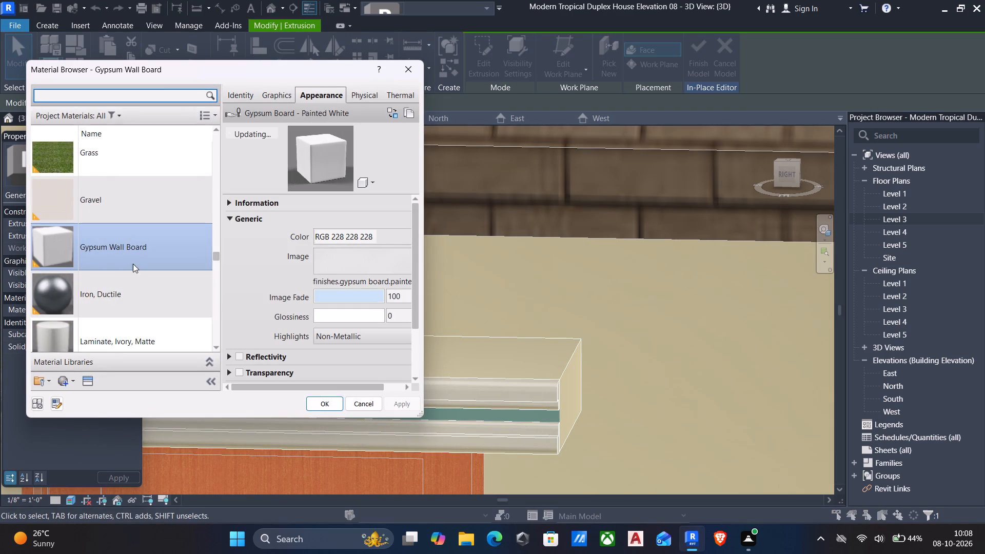
{"action": "left_click", "coordinate": [115, 332]}
{"action": "left_click", "coordinate": [330, 404]}
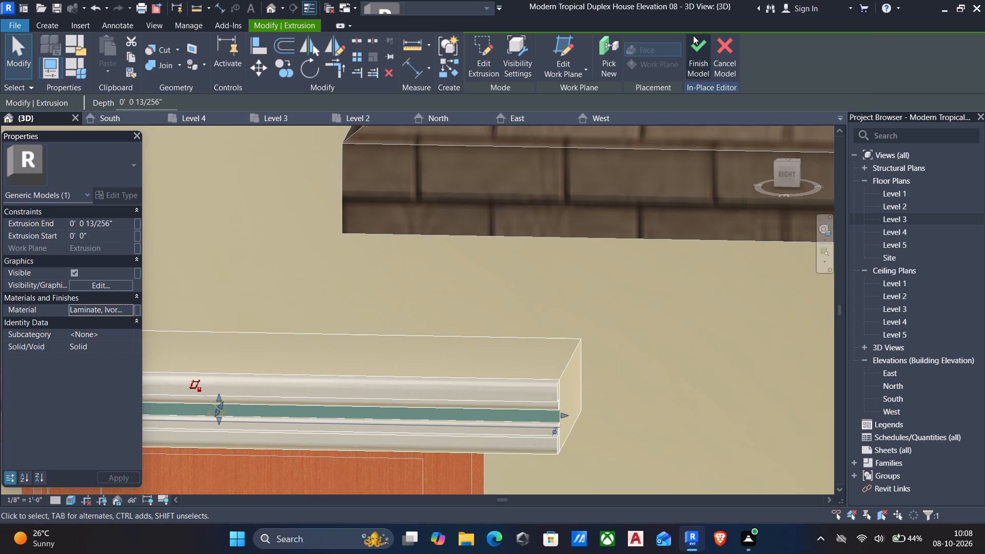
Finish the in-place model of the door hood mouldings.
{"action": "left_click", "coordinate": [691, 46]}
{"action": "scroll", "coordinate": [671, 234], "scroll_direction": "down", "scroll_amount": 2}
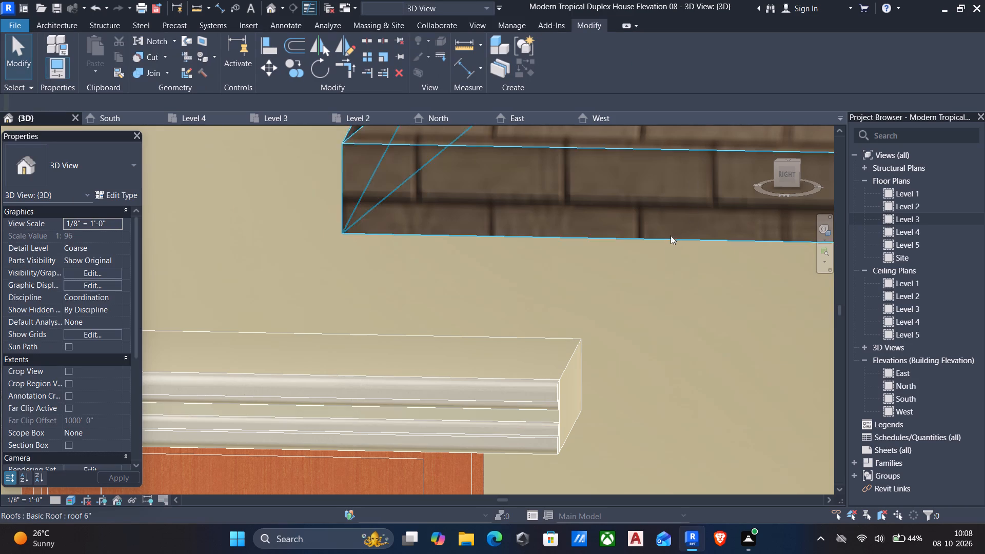
Examine the whole house from the side and front, checking the finished door hood, roofs, balcony and front elevation.
{"action": "scroll", "coordinate": [671, 235], "scroll_direction": "down", "scroll_amount": 12}
{"action": "middle_click_drag", "start_coordinate": [643, 266], "coordinate": [592, 282]}
{"action": "scroll", "coordinate": [545, 293], "scroll_direction": "down", "scroll_amount": 4}
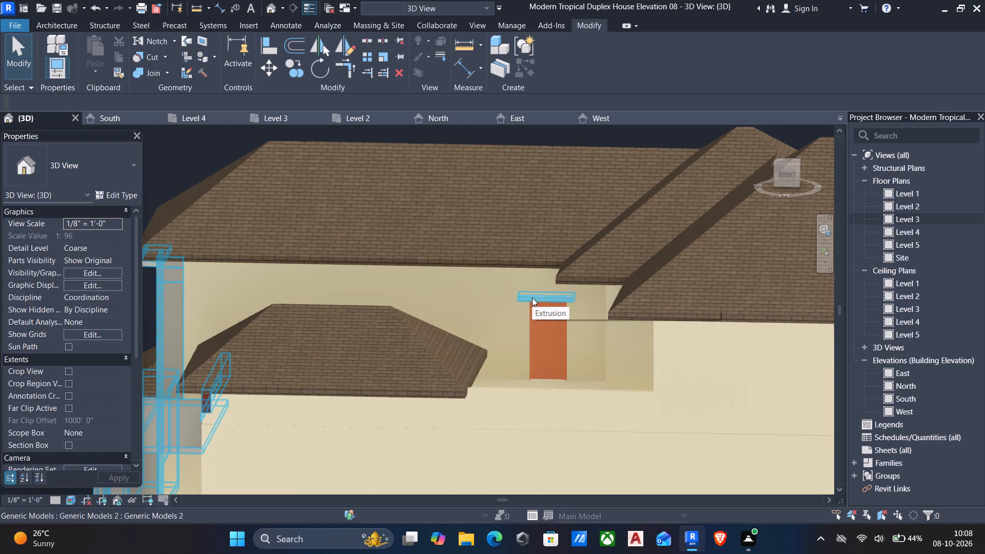
{"action": "scroll", "coordinate": [528, 308], "scroll_direction": "down", "scroll_amount": 4}
{"action": "middle_click_drag", "start_coordinate": [535, 316], "coordinate": [658, 297]}
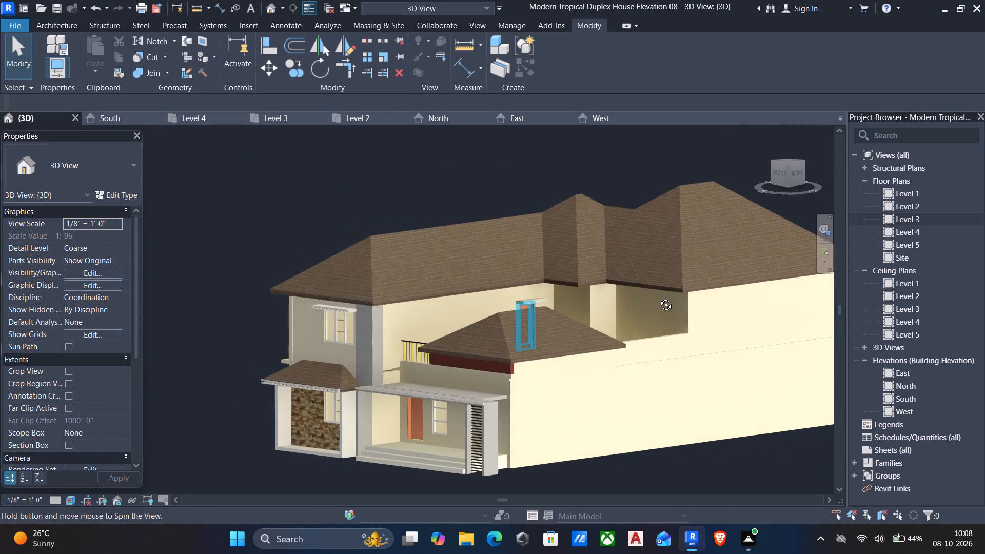
{"action": "middle_click_drag", "start_coordinate": [658, 297], "coordinate": [705, 290]}
{"action": "middle_click", "coordinate": [707, 290], "text": "shift"}
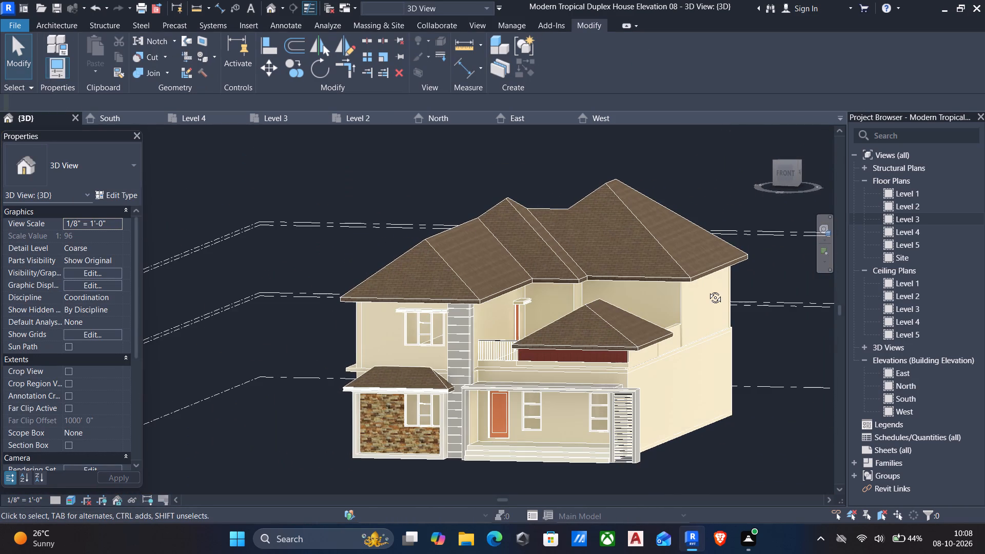
{"action": "scroll", "coordinate": [683, 296], "scroll_direction": "up", "scroll_amount": 4}
{"action": "scroll", "coordinate": [655, 307], "scroll_direction": "down", "scroll_amount": 2}
{"action": "middle_click_drag", "start_coordinate": [656, 308], "coordinate": [722, 287]}
{"action": "middle_click_drag", "start_coordinate": [632, 340], "coordinate": [646, 318]}
{"action": "middle_click_drag", "start_coordinate": [646, 318], "coordinate": [666, 311]}
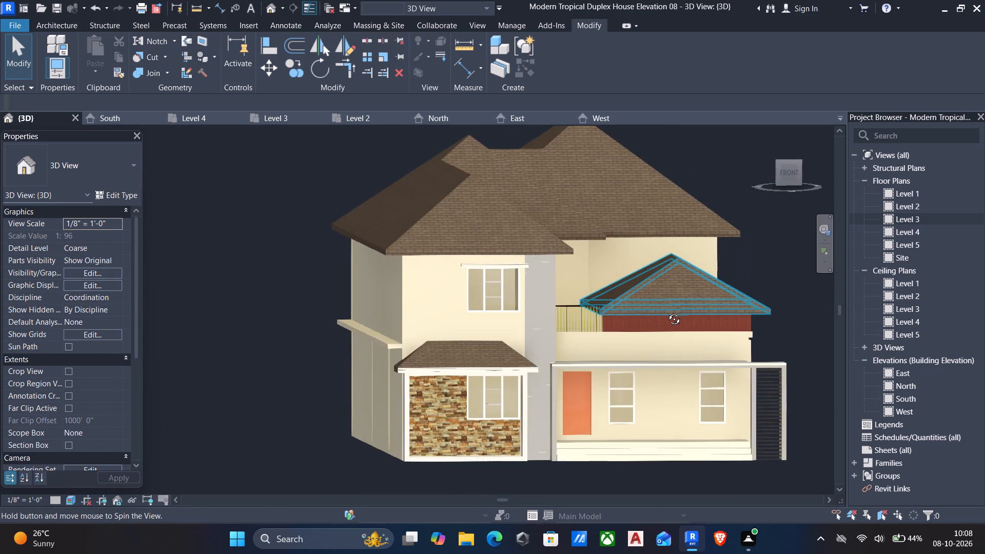
{"action": "middle_click_drag", "start_coordinate": [666, 311], "coordinate": [652, 318]}
{"action": "scroll", "coordinate": [652, 318], "scroll_direction": "up", "scroll_amount": 2}
{"action": "scroll", "coordinate": [652, 318], "scroll_direction": "down", "scroll_amount": 2}
{"action": "middle_click", "coordinate": [652, 318]}
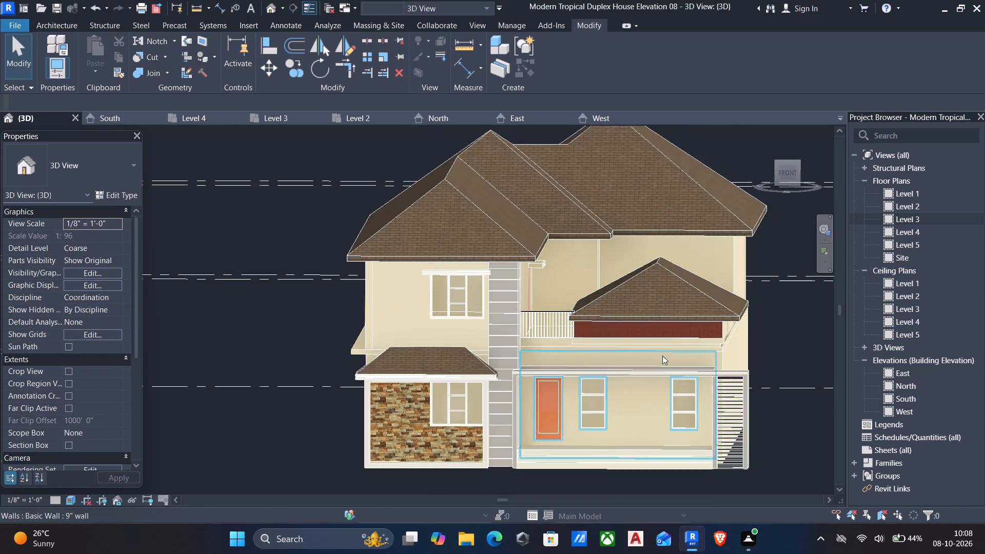
{"action": "scroll", "coordinate": [662, 358], "scroll_direction": "up", "scroll_amount": 1}
{"action": "scroll", "coordinate": [532, 253], "scroll_direction": "down", "scroll_amount": 2}
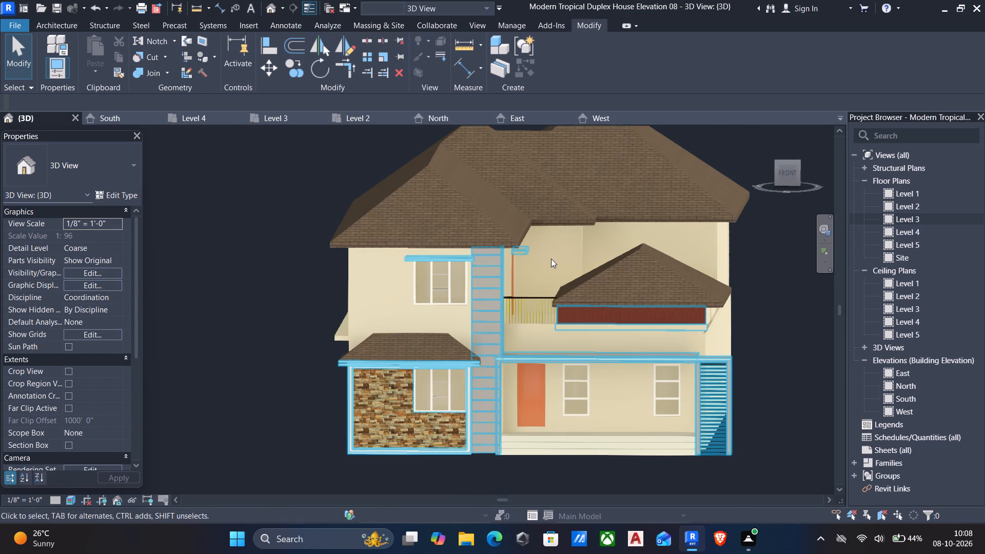
{"action": "scroll", "coordinate": [551, 259], "scroll_direction": "down", "scroll_amount": 1}
{"action": "middle_click_drag", "start_coordinate": [558, 266], "coordinate": [573, 301]}
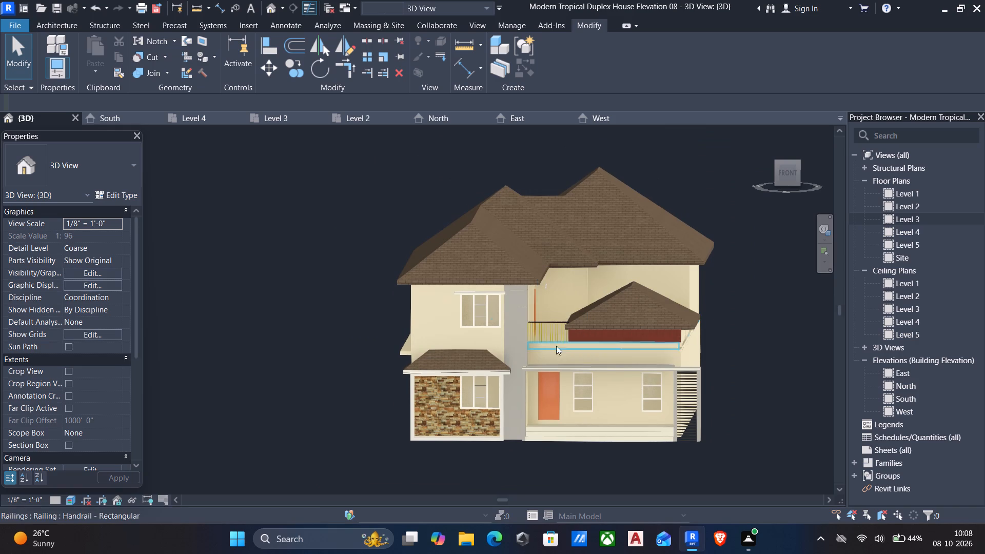
{"action": "scroll", "coordinate": [541, 384], "scroll_direction": "up", "scroll_amount": 1}
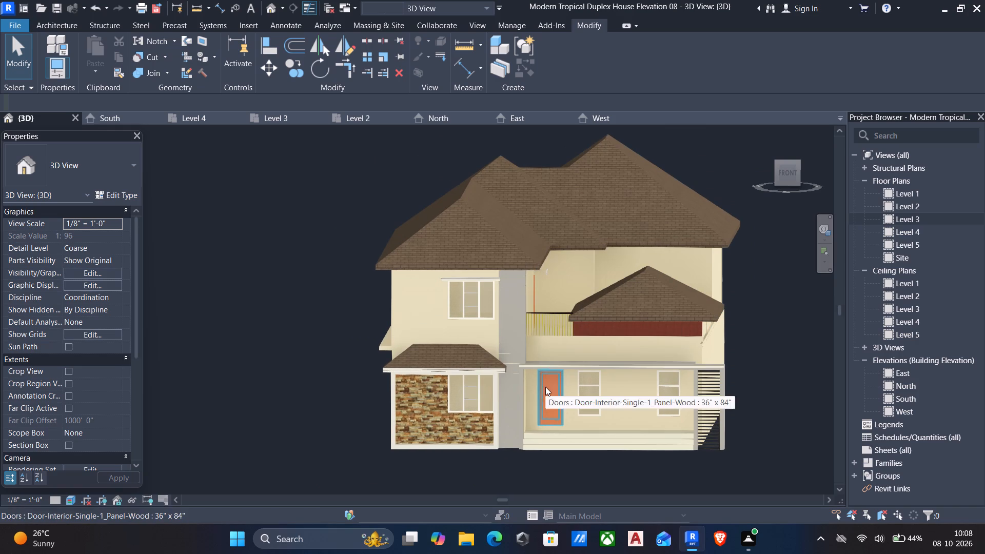
Nudge the ground-floor front entrance door downward by two increments in its wall.
{"action": "left_click", "coordinate": [550, 374]}
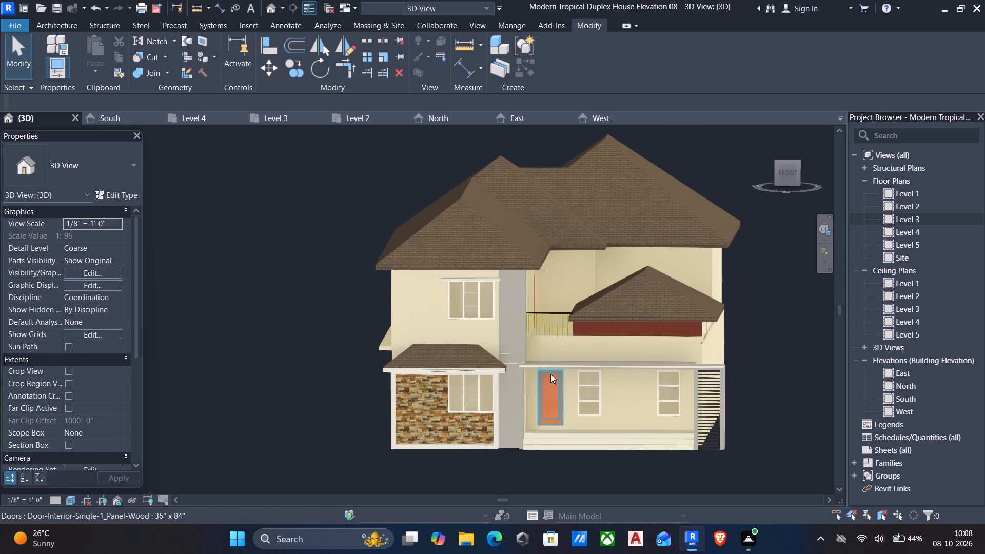
{"action": "key", "text": "Down"}
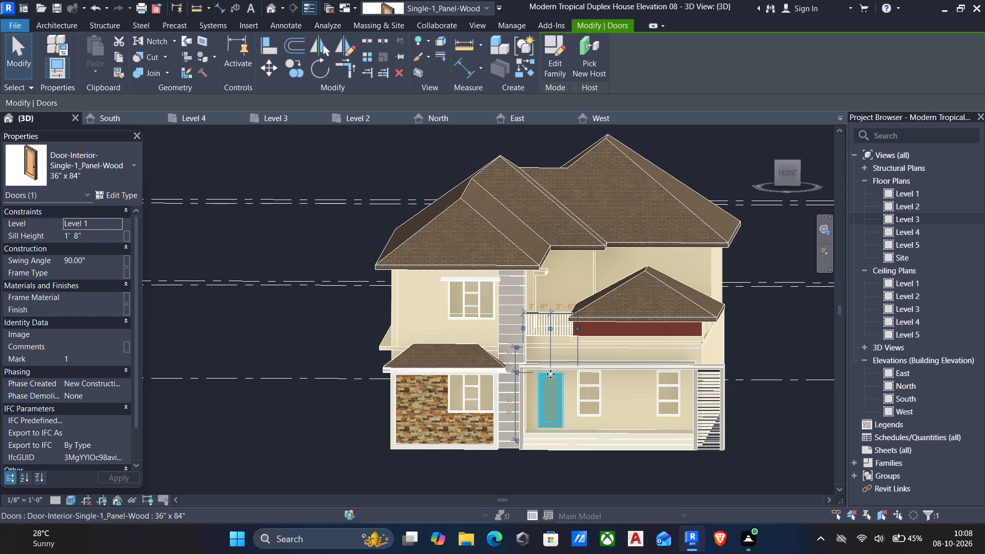
{"action": "key", "text": "Down"}
{"action": "key", "text": "Escape"}
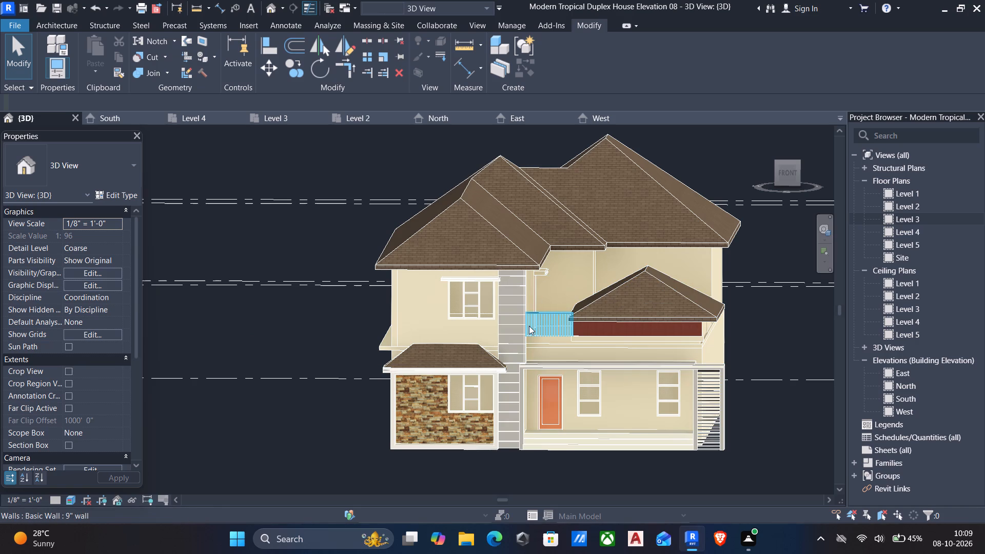
Save the house project.
{"action": "key", "text": "ctrl+s"}
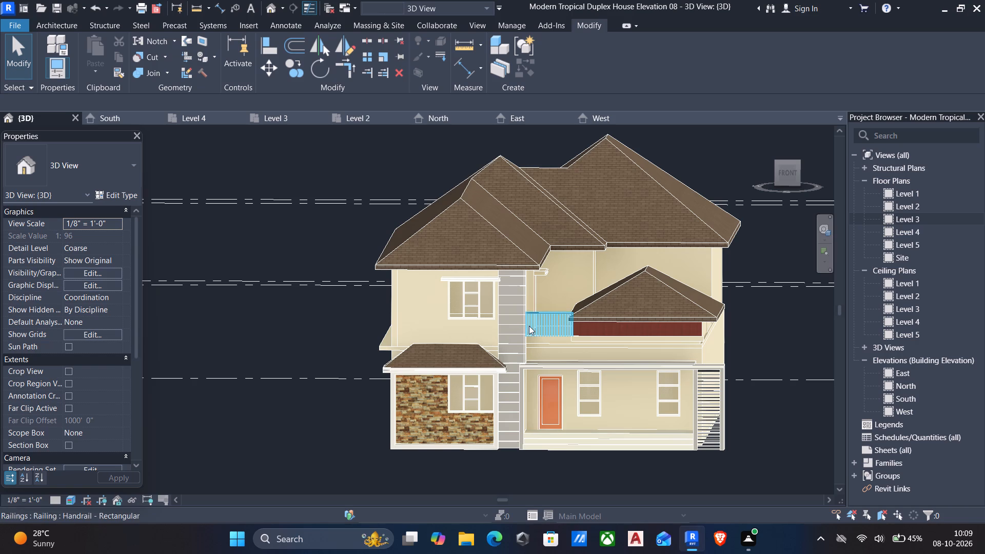
Preview the 3D view's print with the range set to Visible portion of current window, then close the preview.
{"action": "key", "text": "ctrl+p"}
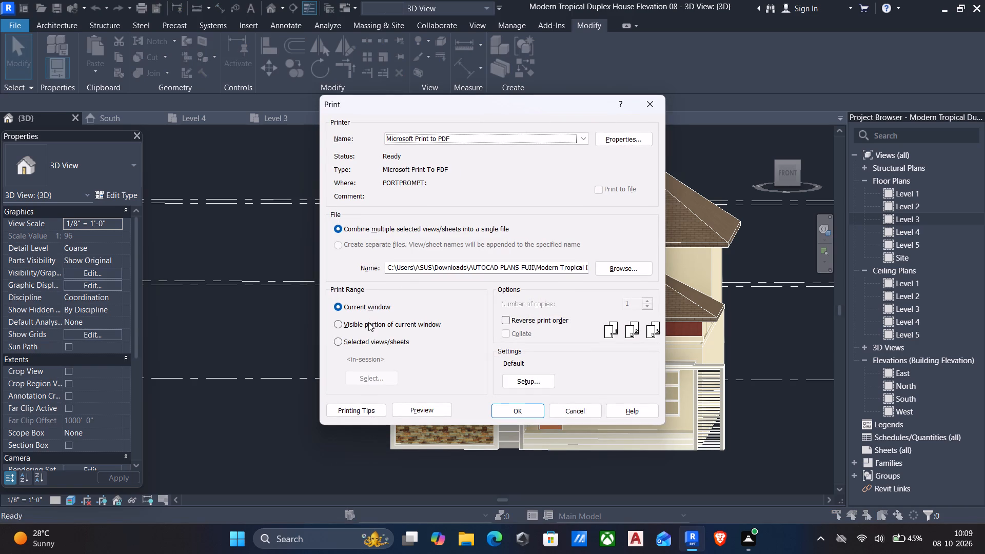
{"action": "left_click", "coordinate": [368, 322]}
{"action": "left_click", "coordinate": [407, 405]}
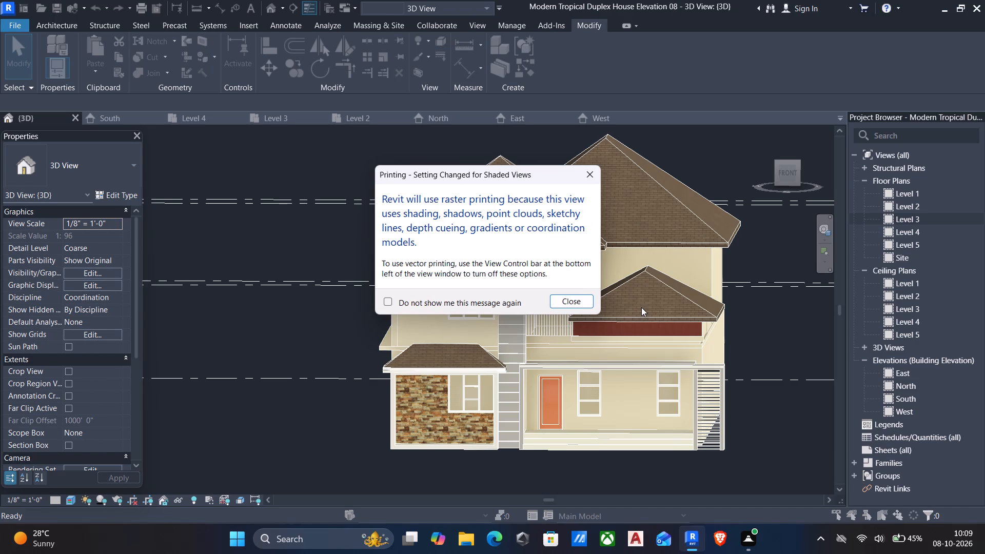
{"action": "left_click", "coordinate": [584, 294]}
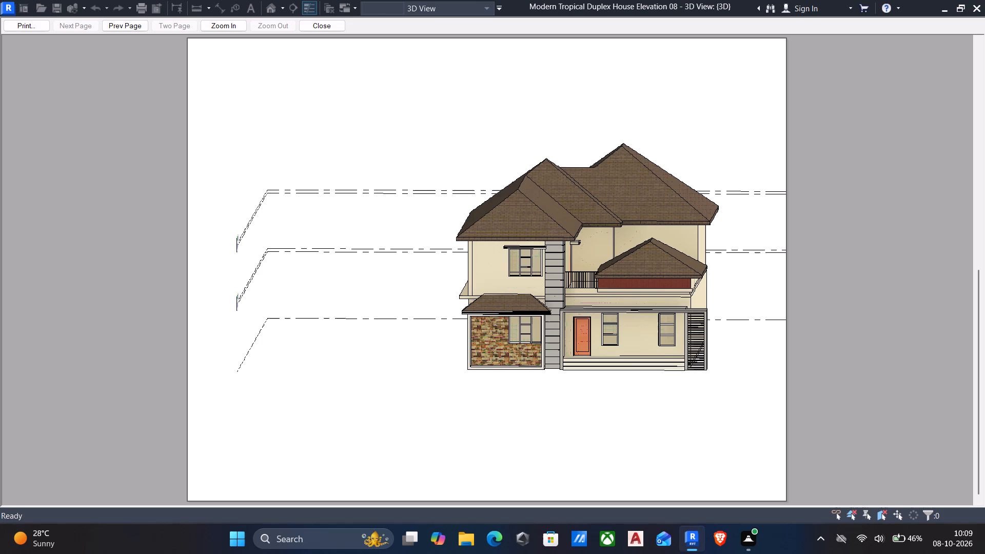
{"action": "left_click", "coordinate": [313, 26]}
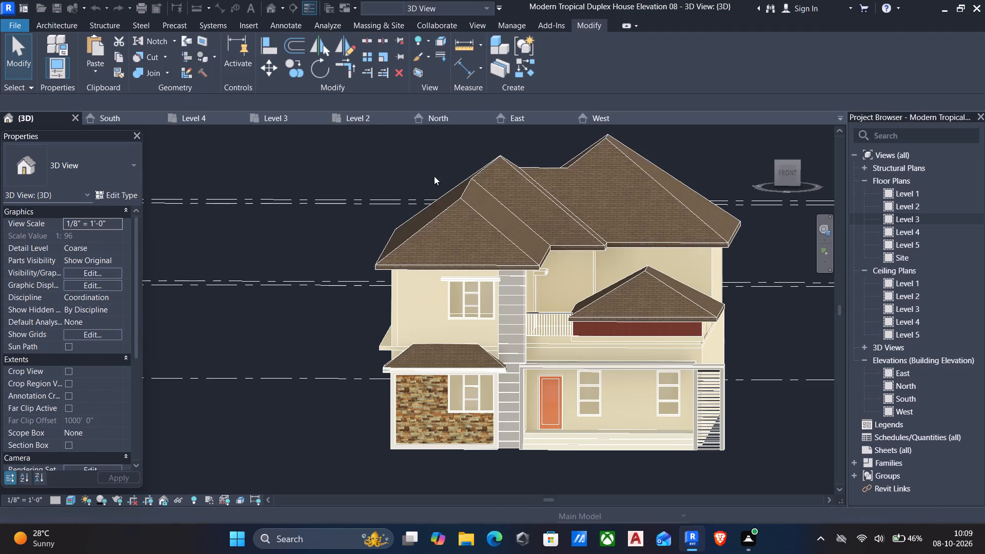
Preview the 3D view's print again, with the house smaller and the level lines' ends included in the visible portion.
{"action": "scroll", "coordinate": [570, 246], "scroll_direction": "down", "scroll_amount": 3}
{"action": "middle_click_drag", "start_coordinate": [570, 246], "coordinate": [519, 258]}
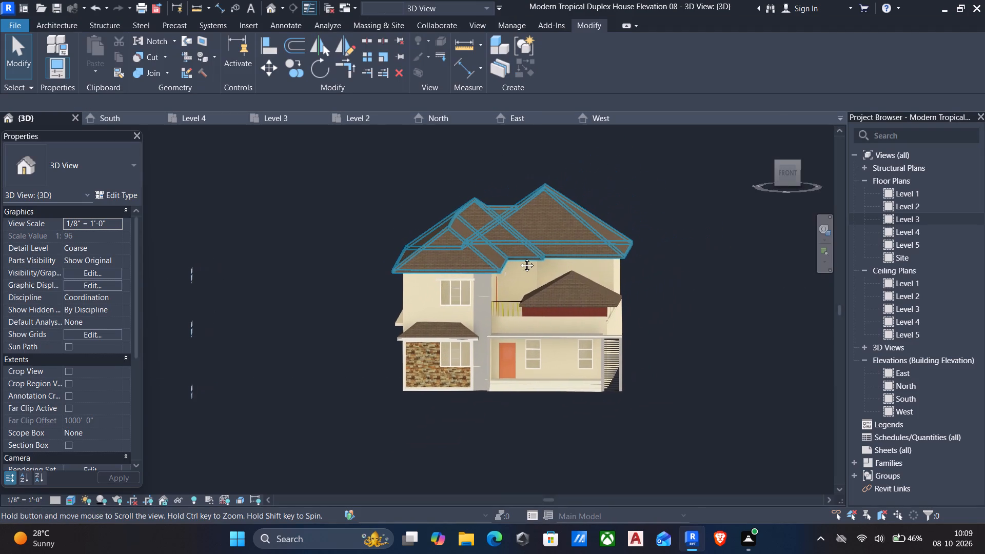
{"action": "middle_click_drag", "start_coordinate": [519, 258], "coordinate": [514, 259]}
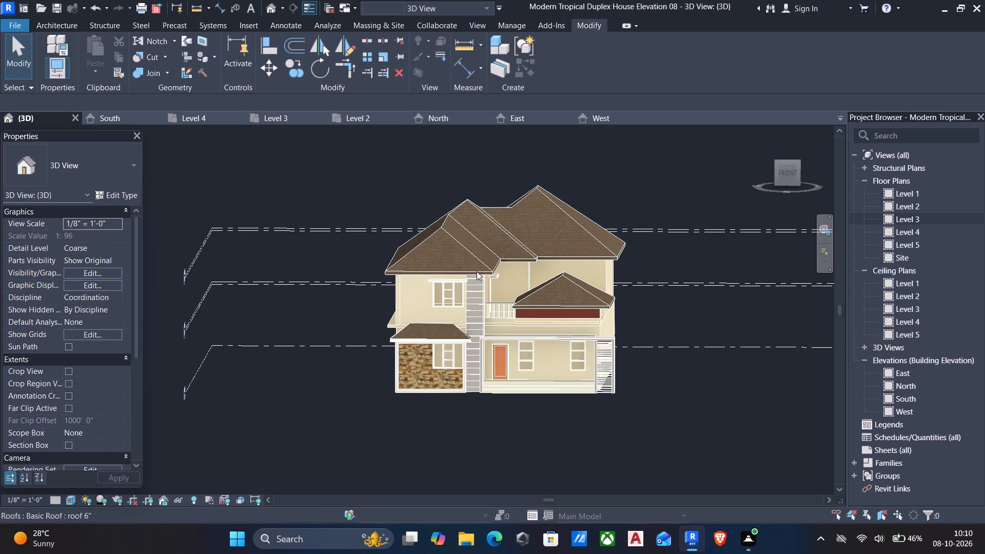
{"action": "key", "text": "ctrl+p"}
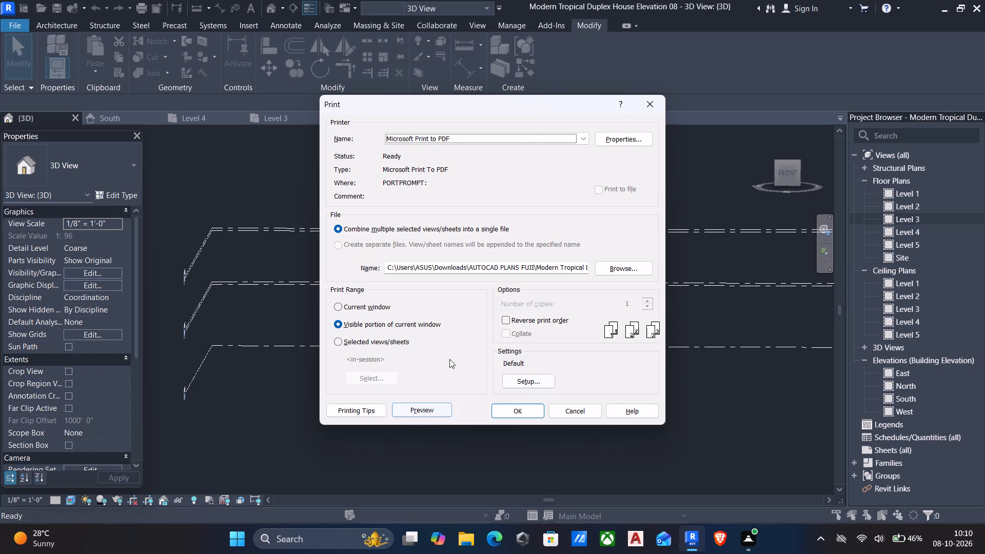
{"action": "left_click", "coordinate": [412, 407]}
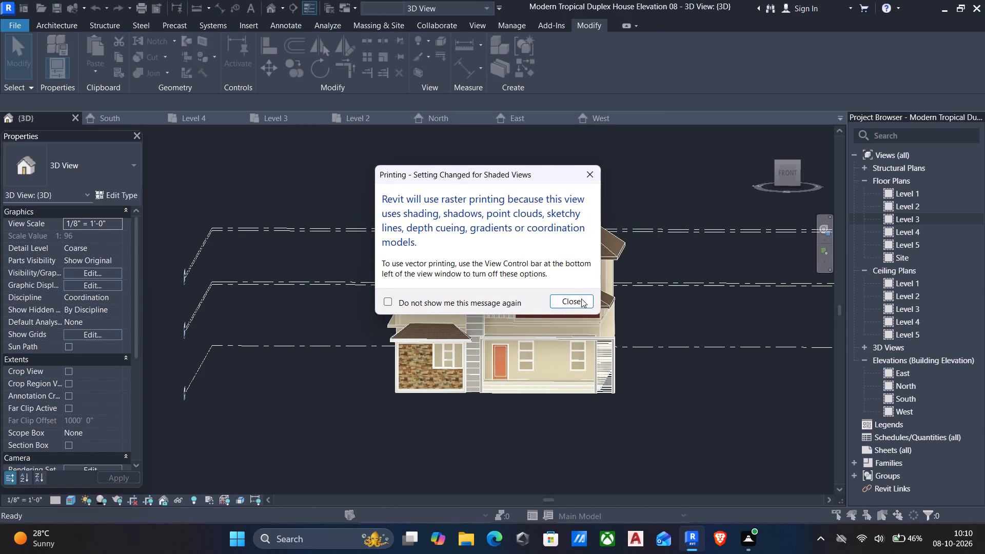
{"action": "left_click", "coordinate": [582, 299]}
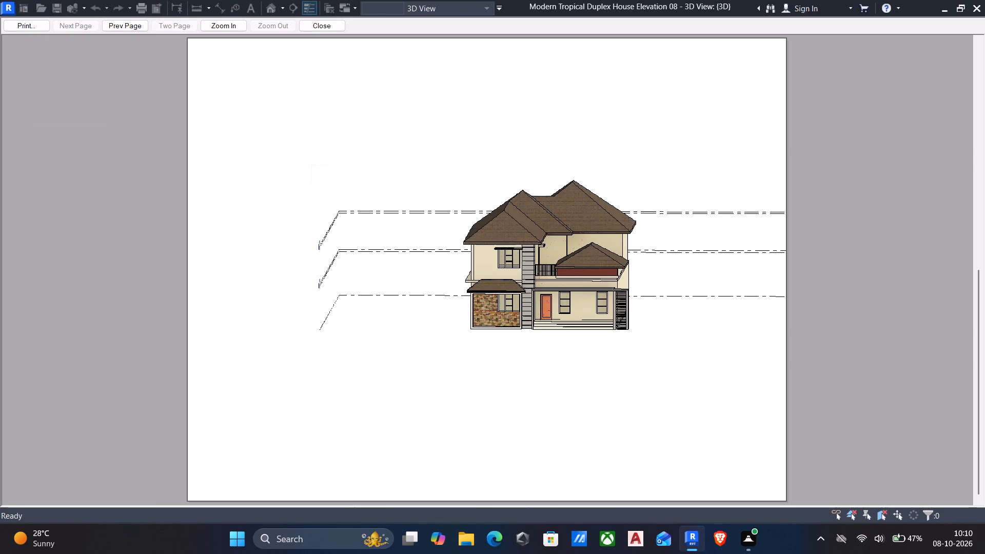
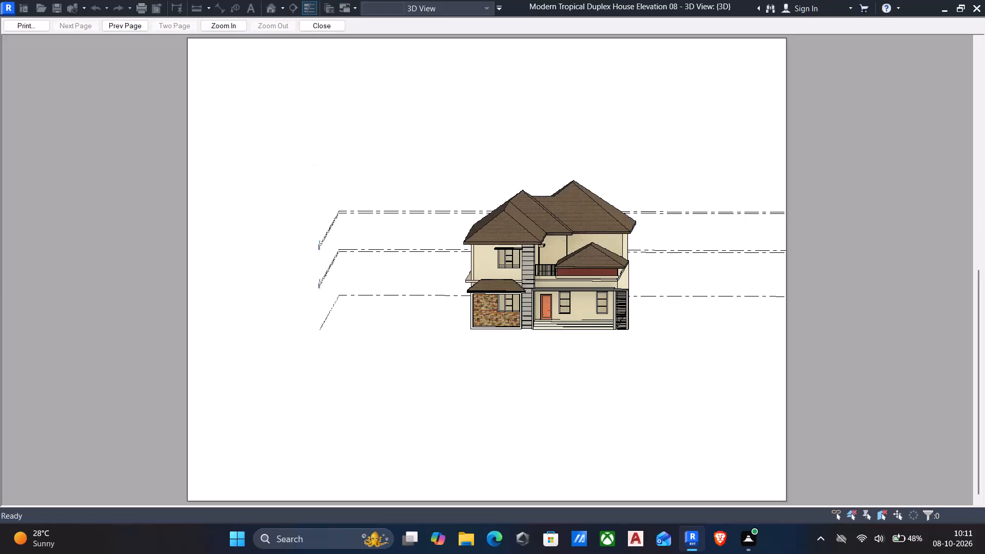
Preview the 3D view's print once more with the house enlarged in the visible portion, then close the preview.
{"action": "left_click", "coordinate": [316, 27]}
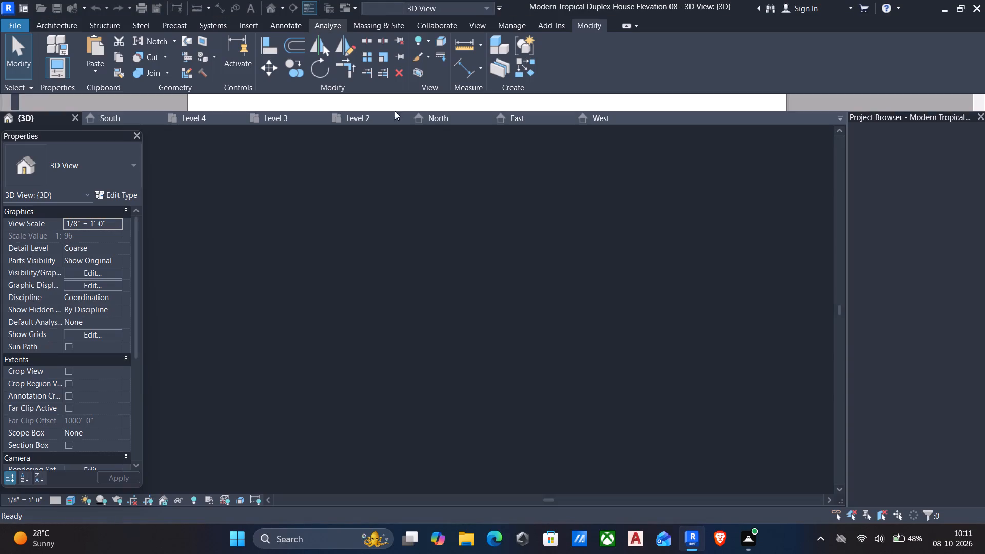
{"action": "scroll", "coordinate": [572, 279], "scroll_direction": "up", "scroll_amount": 2}
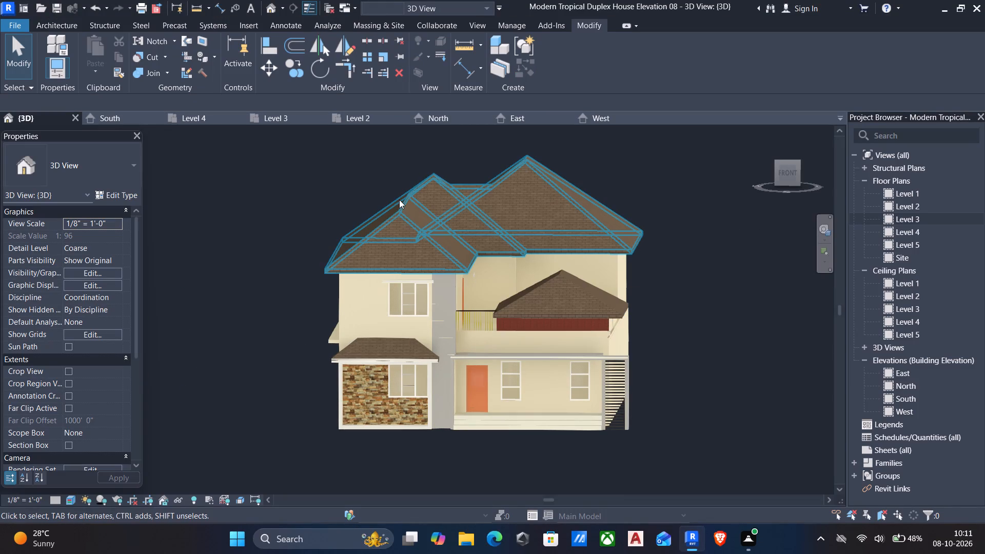
{"action": "key", "text": "ctrl+p"}
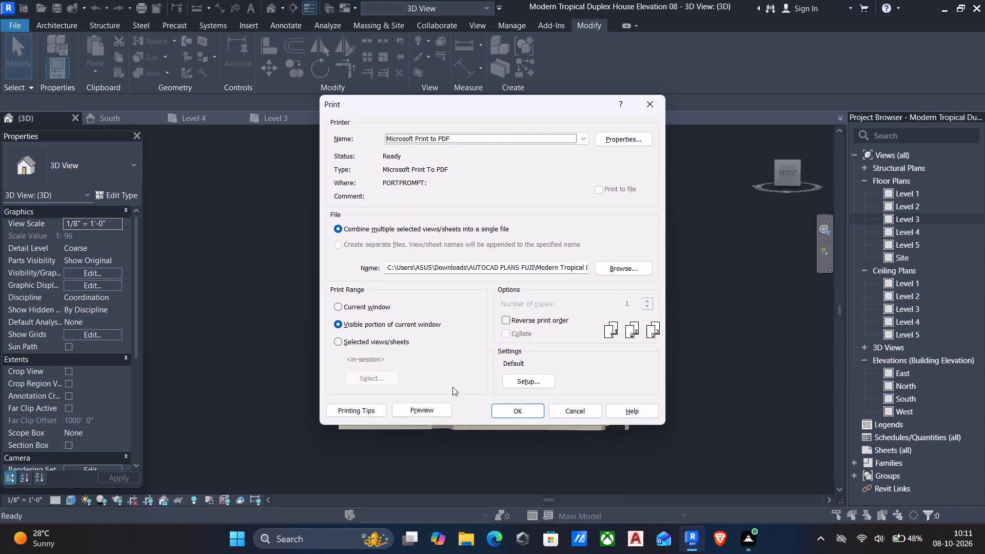
{"action": "left_click", "coordinate": [429, 407]}
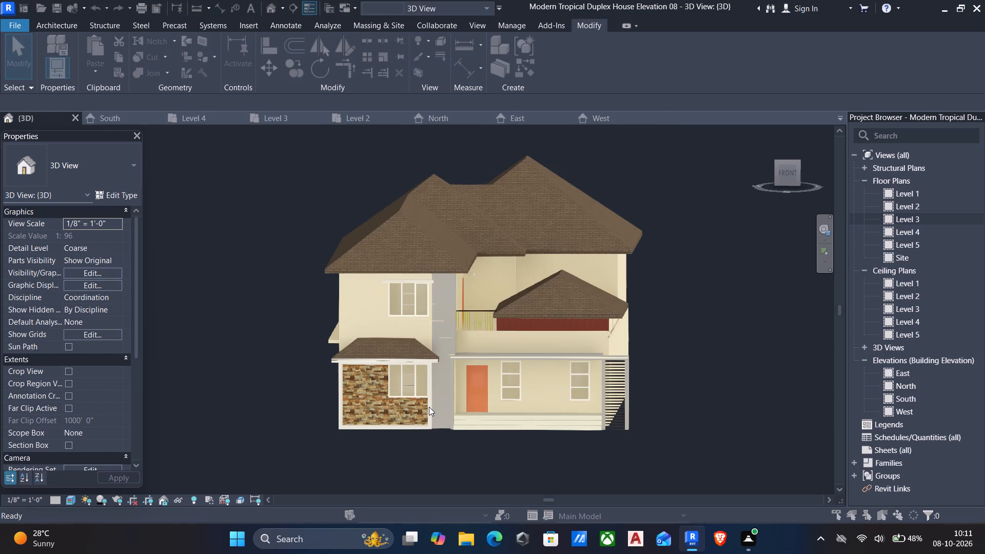
{"action": "left_click", "coordinate": [580, 297]}
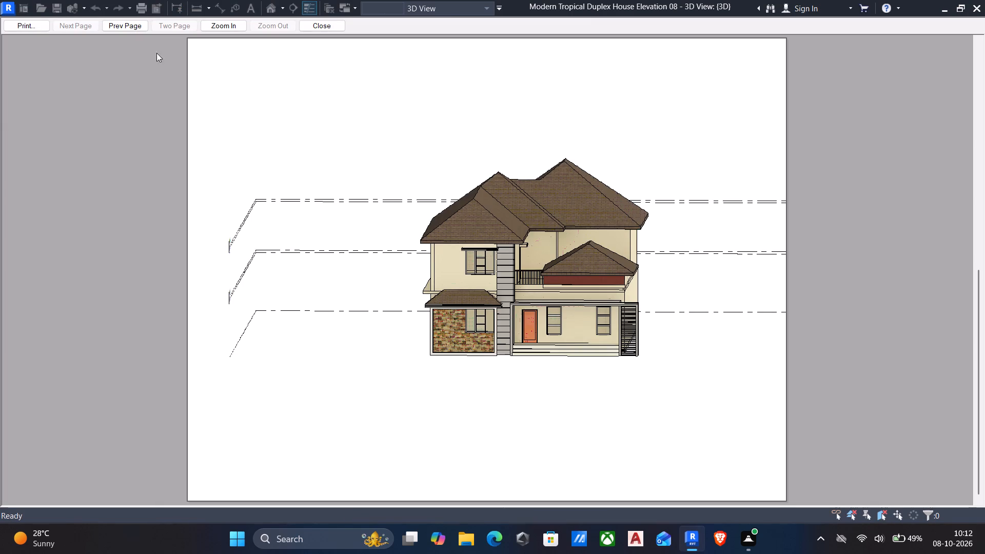
{"action": "left_click", "coordinate": [321, 22]}
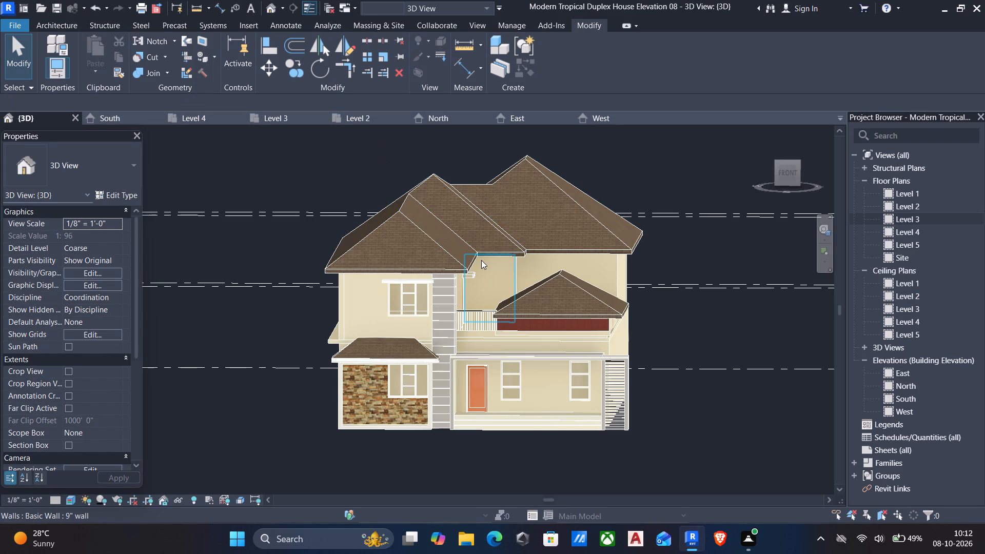
Print the visible portion of the front 3D view with Microsoft Print to PDF, saving it as "Modern villa elevation" in the REVIT -PLANS folder.
{"action": "key", "text": "ctrl+p"}
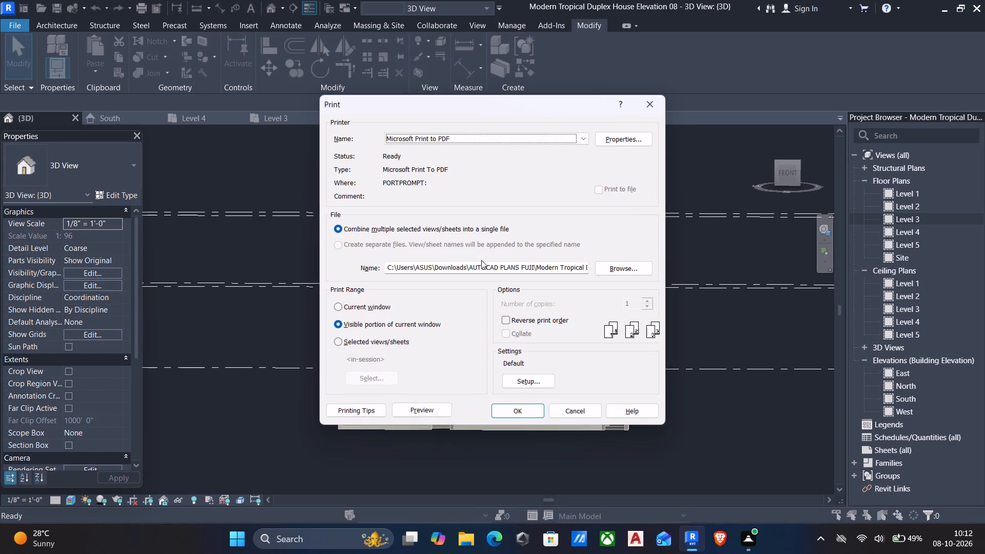
{"action": "left_click", "coordinate": [522, 414]}
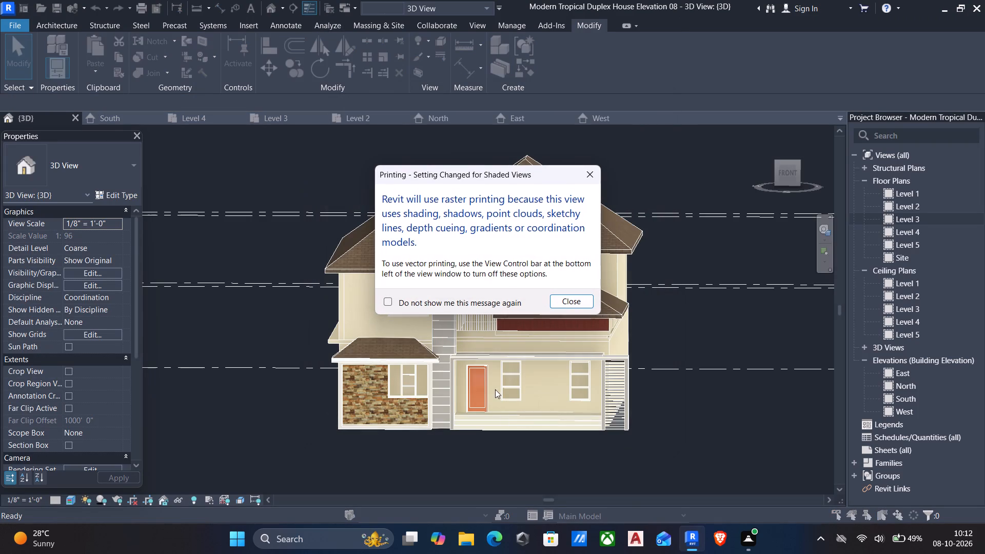
{"action": "left_click", "coordinate": [571, 299]}
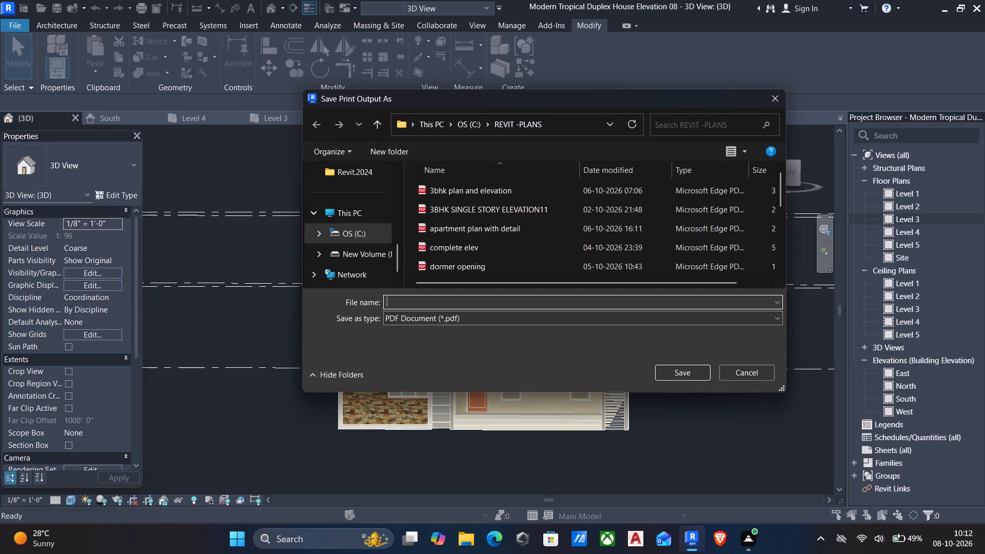
{"action": "type", "text": "odern"}
{"action": "key", "text": "space"}
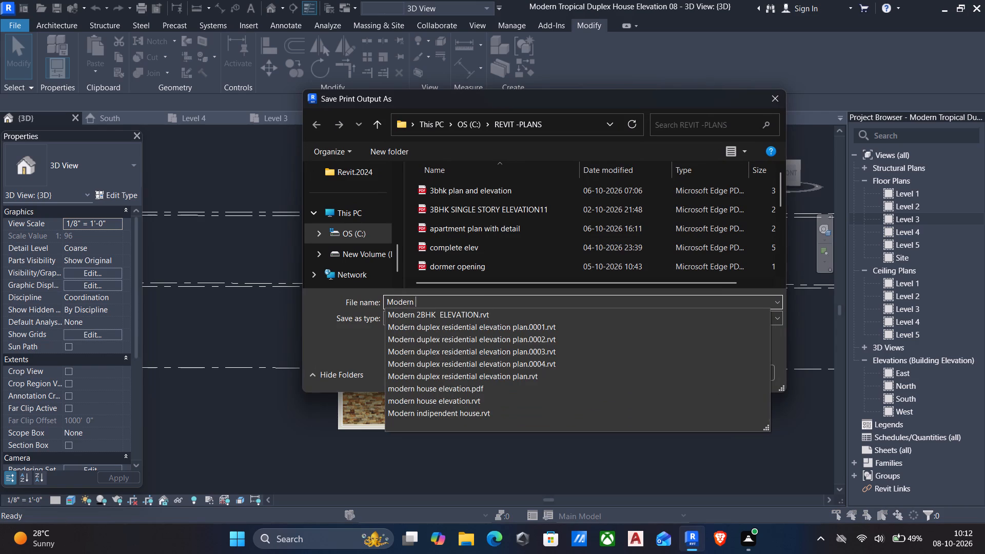
{"action": "key", "text": "g"}
{"action": "key", "text": "BackSpace"}
{"action": "type", "text": "villa"}
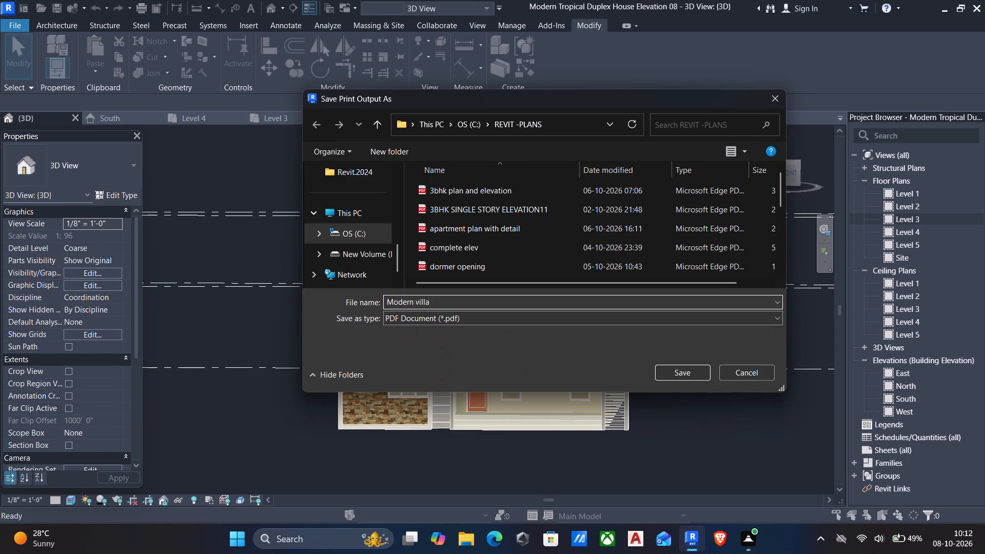
{"action": "key", "text": "space"}
{"action": "type", "text": "elevation"}
{"action": "left_click", "coordinate": [686, 371]}
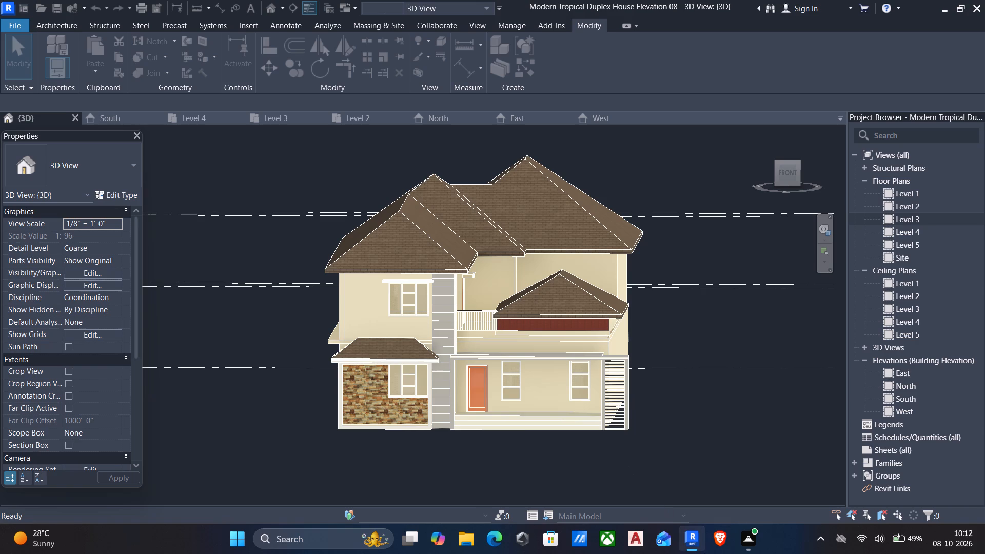